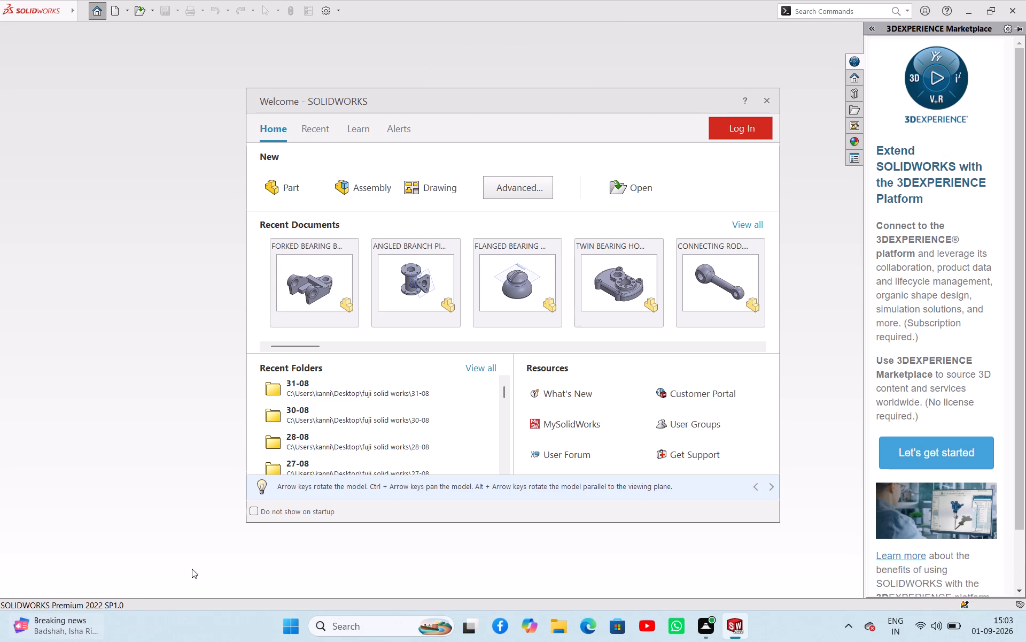
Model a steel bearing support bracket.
Create a new part document.
{"action": "left_click", "coordinate": [311, 187]}
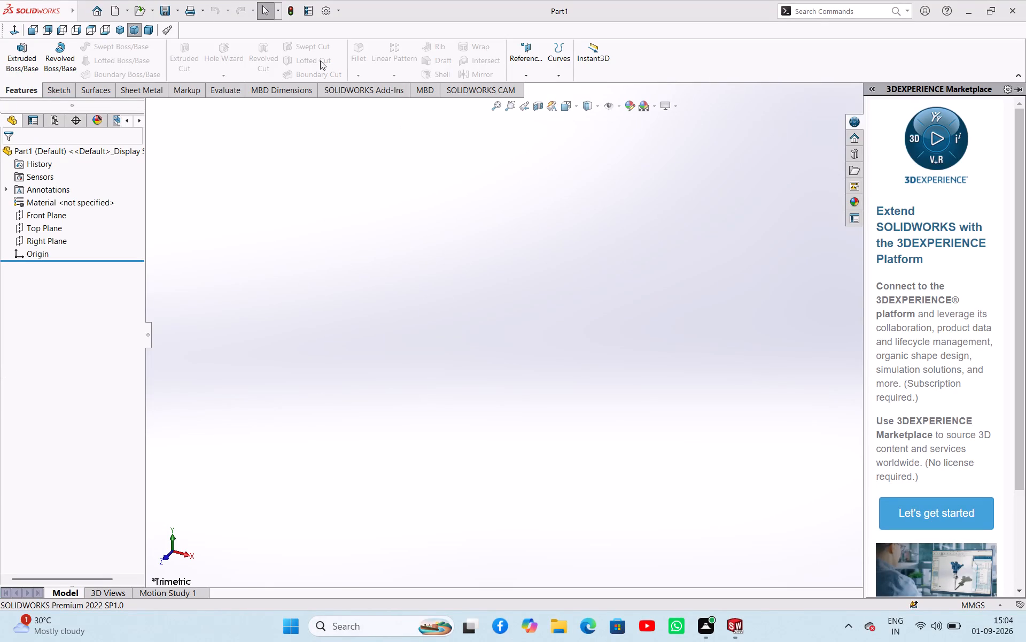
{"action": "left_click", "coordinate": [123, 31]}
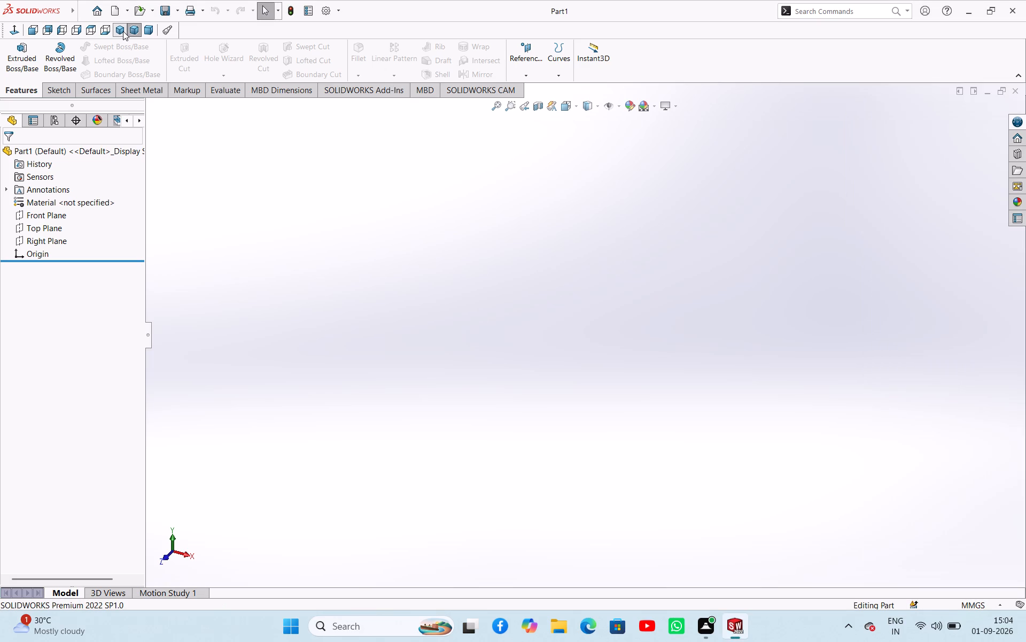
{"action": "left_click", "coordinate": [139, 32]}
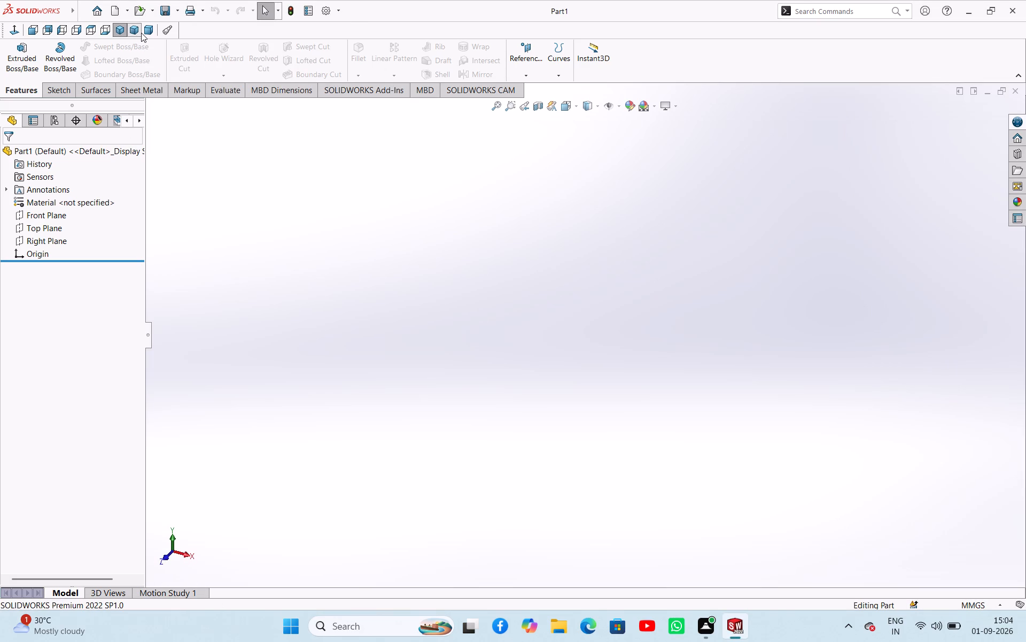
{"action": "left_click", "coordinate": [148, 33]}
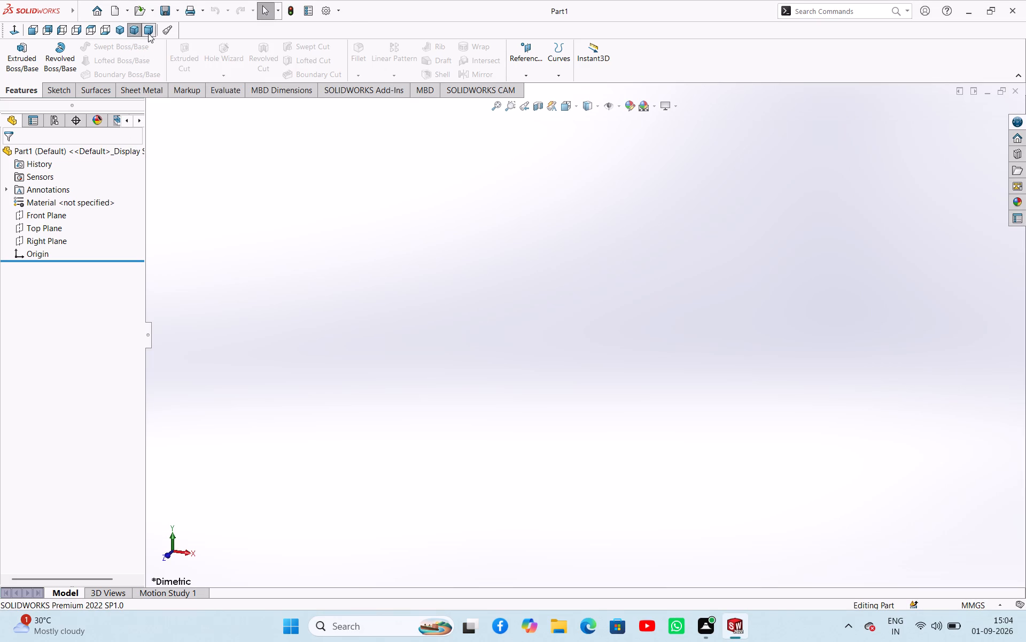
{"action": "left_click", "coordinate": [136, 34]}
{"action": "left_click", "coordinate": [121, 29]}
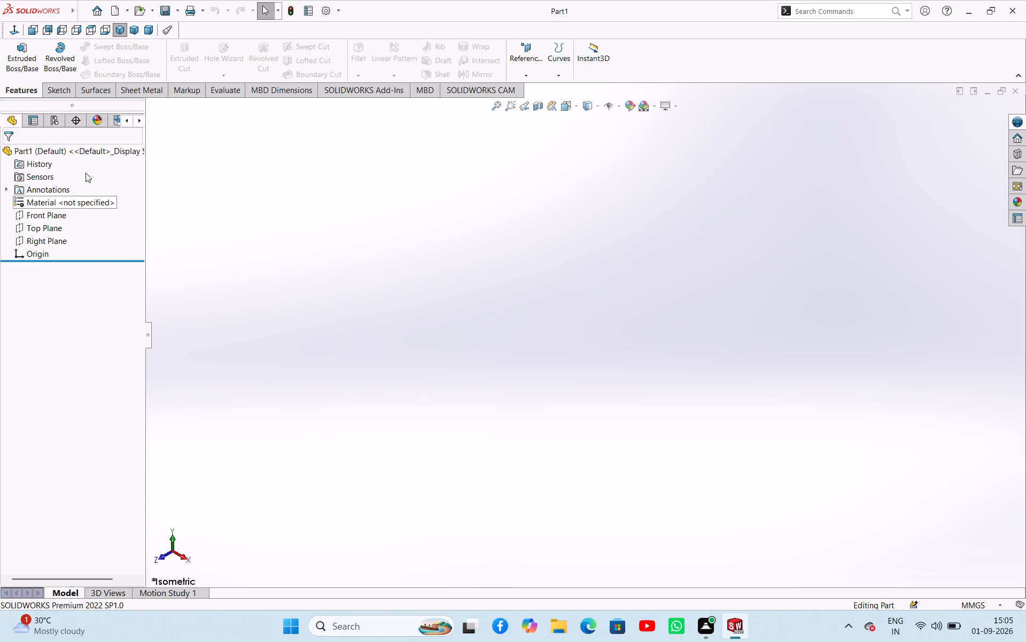
Sketch two concentric circles centred on the origin on the Right Plane, with radii of about 65 mm and 90 mm.
{"action": "left_click", "coordinate": [58, 238]}
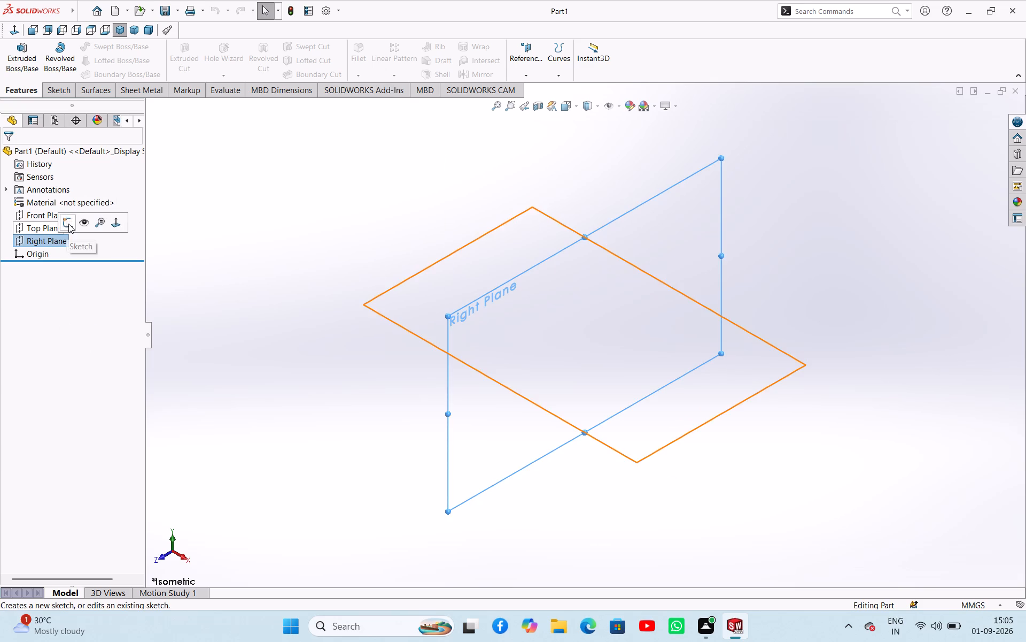
{"action": "left_click", "coordinate": [68, 224]}
{"action": "left_click", "coordinate": [222, 287]}
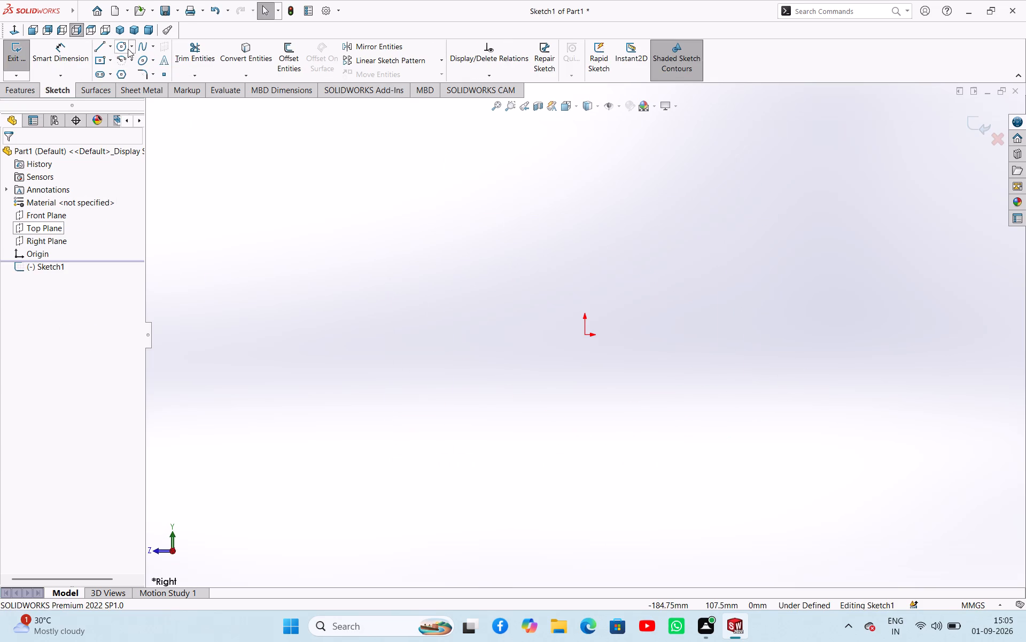
{"action": "left_click", "coordinate": [128, 49]}
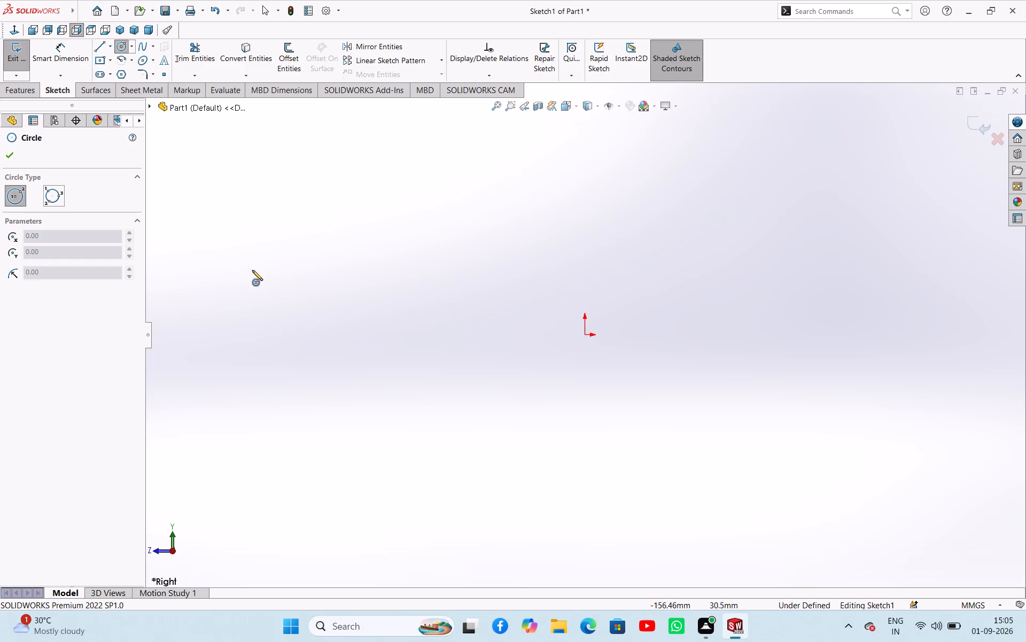
{"action": "left_click", "coordinate": [585, 335]}
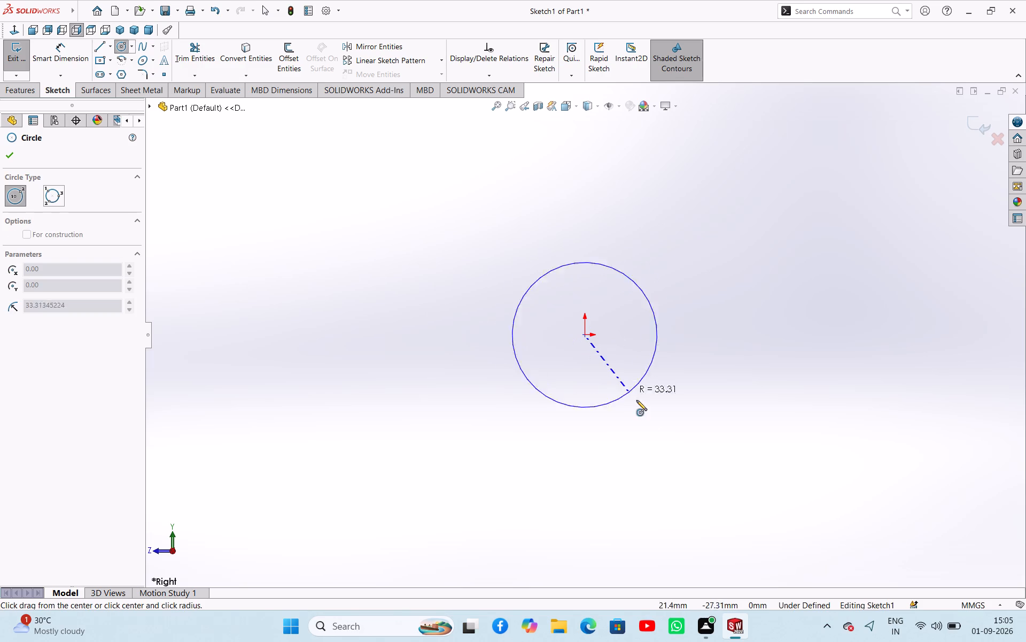
{"action": "left_click", "coordinate": [677, 442]}
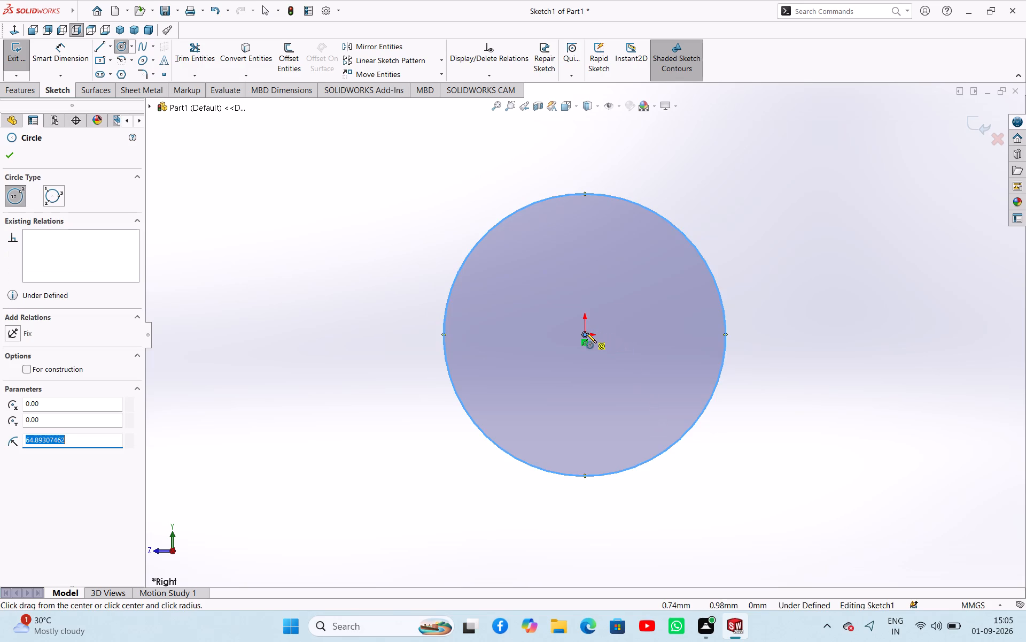
{"action": "left_click", "coordinate": [586, 333]}
{"action": "left_click", "coordinate": [750, 440]}
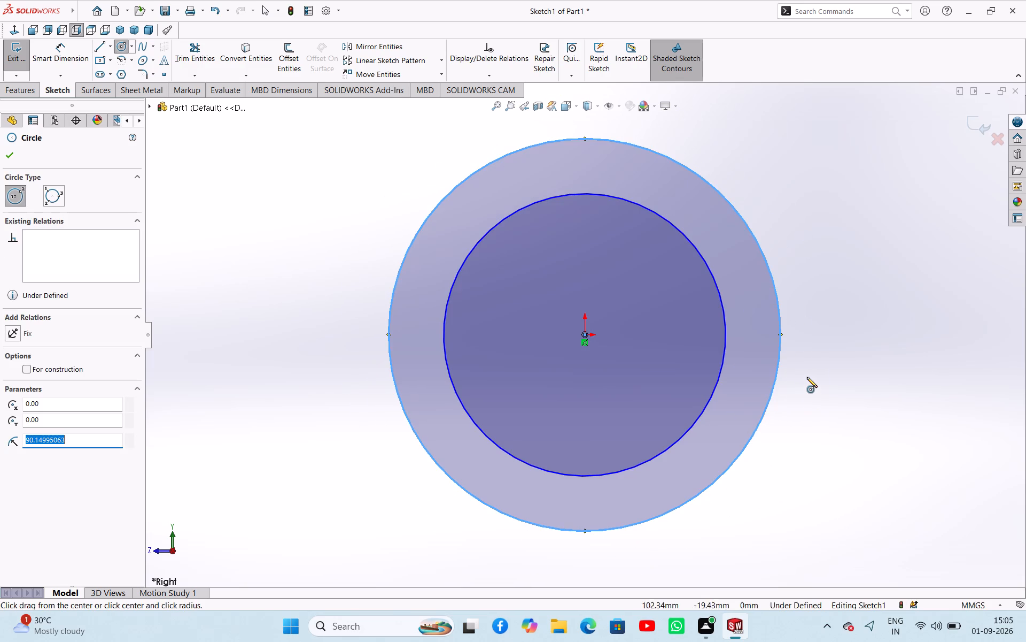
{"action": "right_click", "coordinate": [807, 377]}
{"action": "left_click", "coordinate": [820, 384]}
Dimension the outer circle to 115 mm diameter and the inner circle to 75 mm diameter, and exit the sketch.
{"action": "right_click_drag", "start_coordinate": [835, 406], "coordinate": [855, 343]}
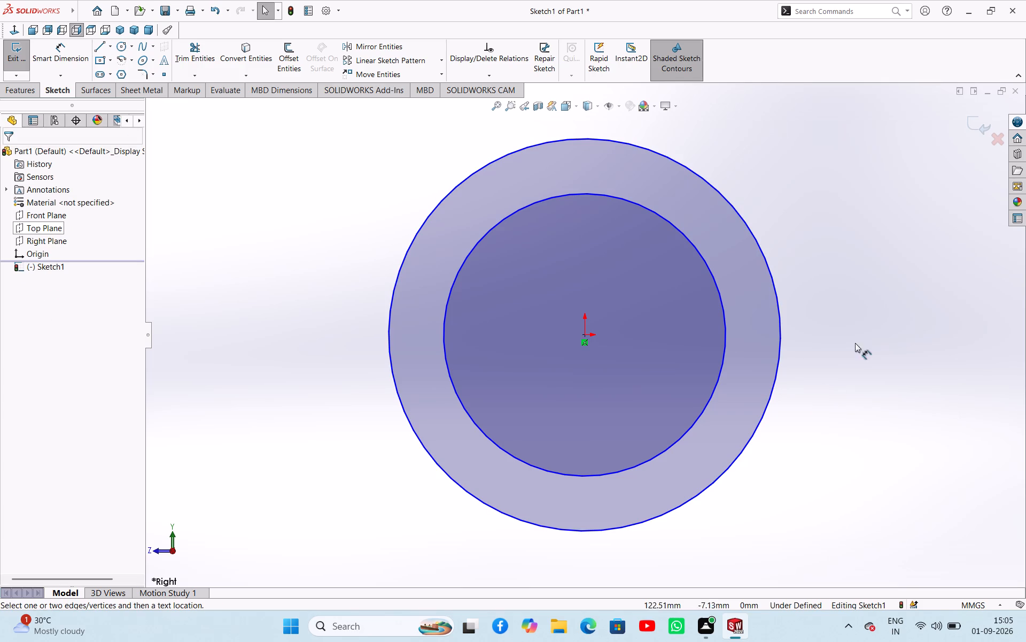
{"action": "right_click_drag", "start_coordinate": [855, 343], "coordinate": [864, 326]}
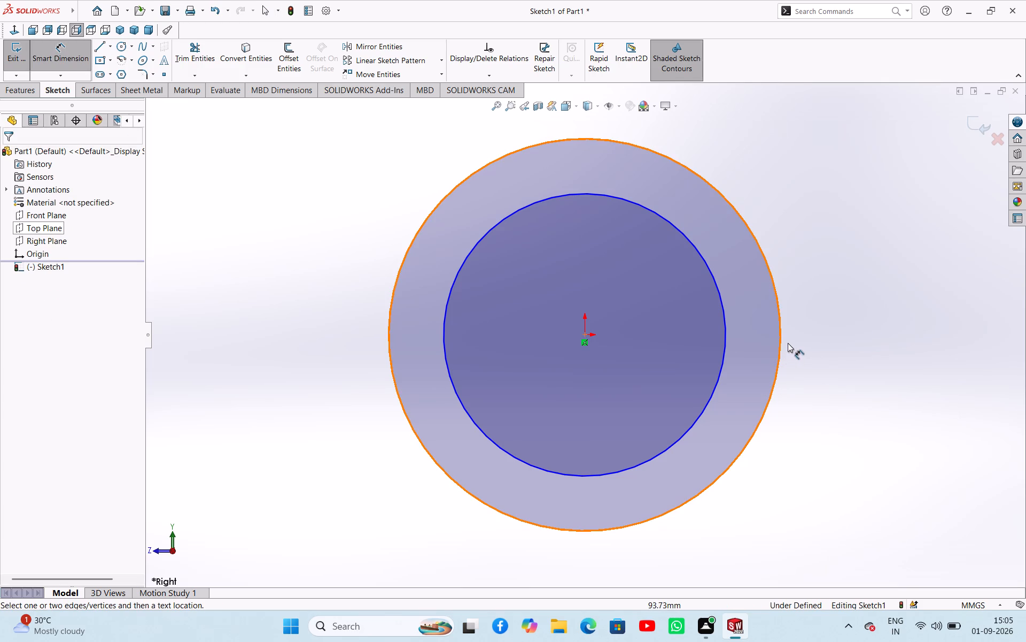
{"action": "left_click", "coordinate": [783, 343]}
{"action": "left_click", "coordinate": [822, 335]}
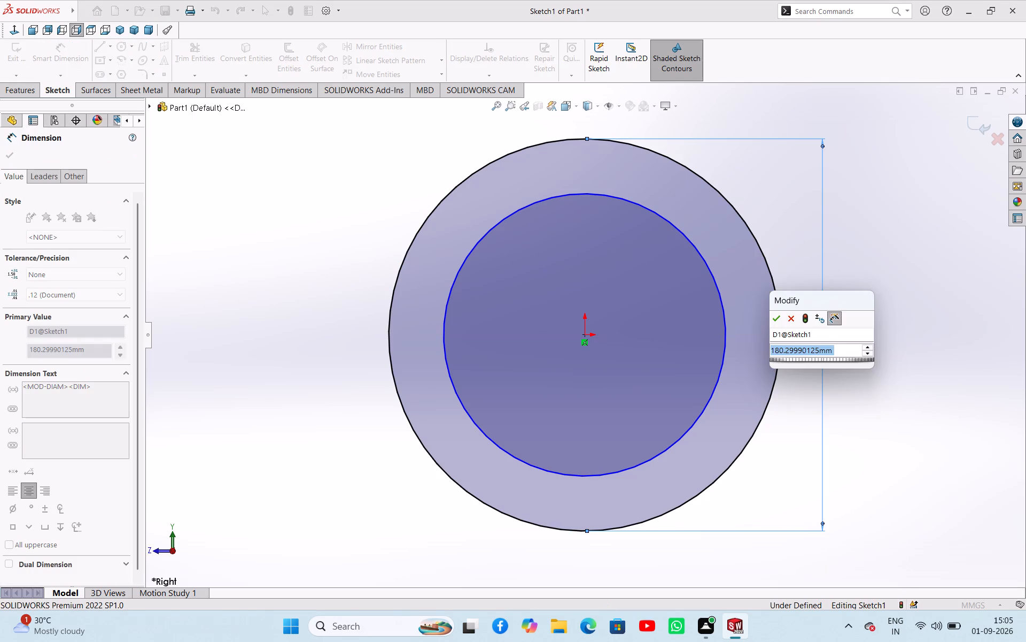
{"action": "type", "text": "115"}
{"action": "key", "text": "Return"}
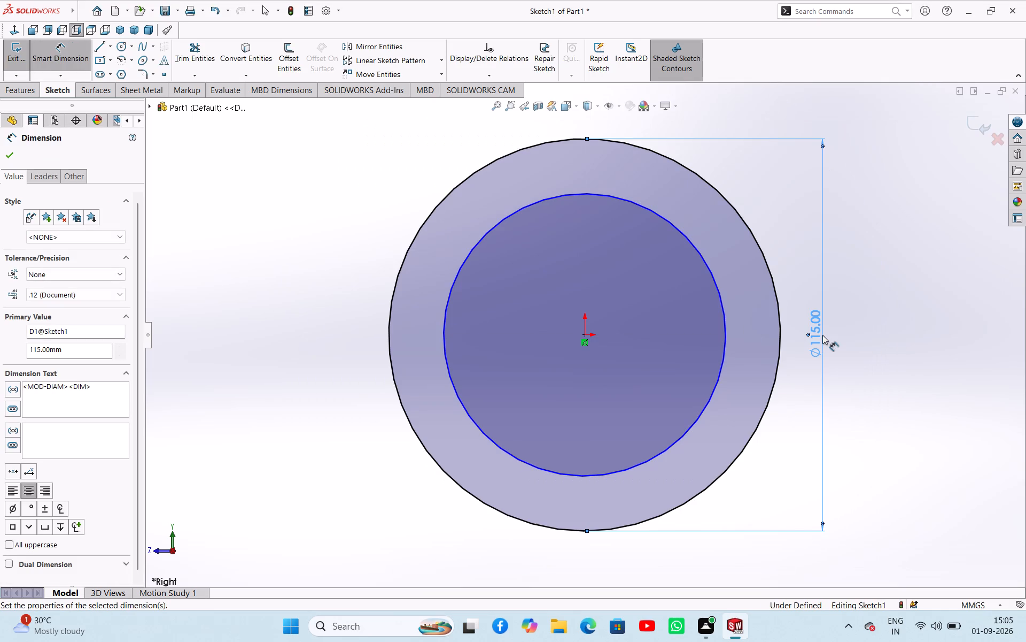
{"action": "left_click", "coordinate": [722, 375]}
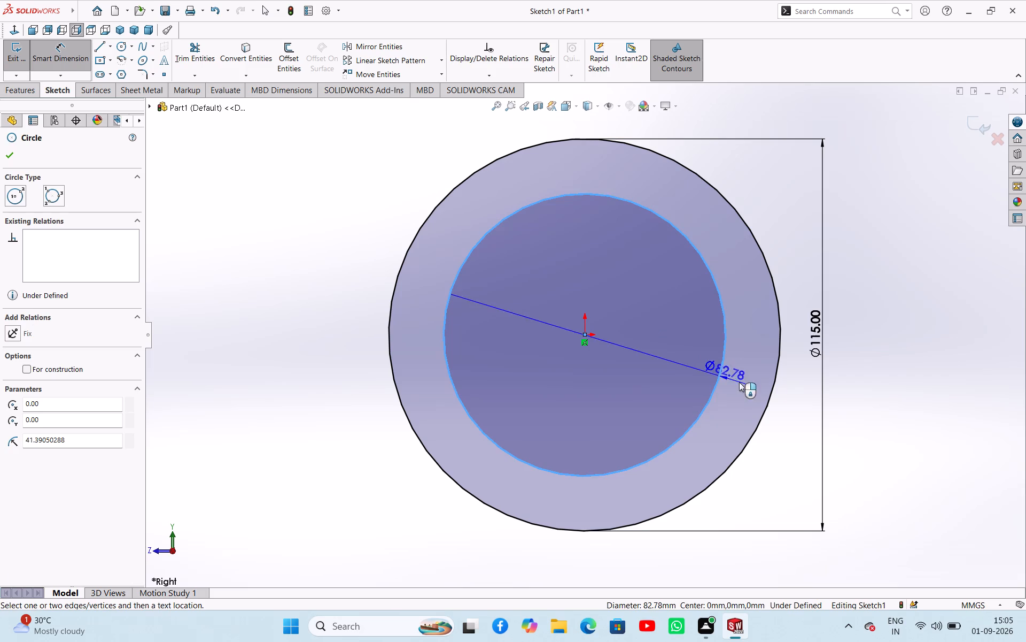
{"action": "left_click", "coordinate": [849, 402]}
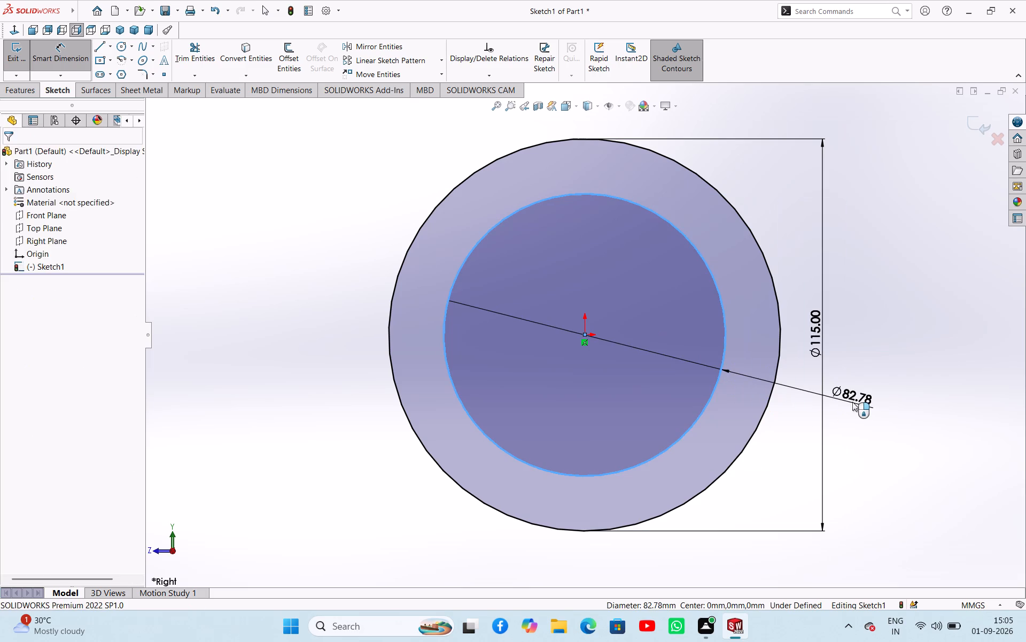
{"action": "type", "text": "75"}
{"action": "key", "text": "Return"}
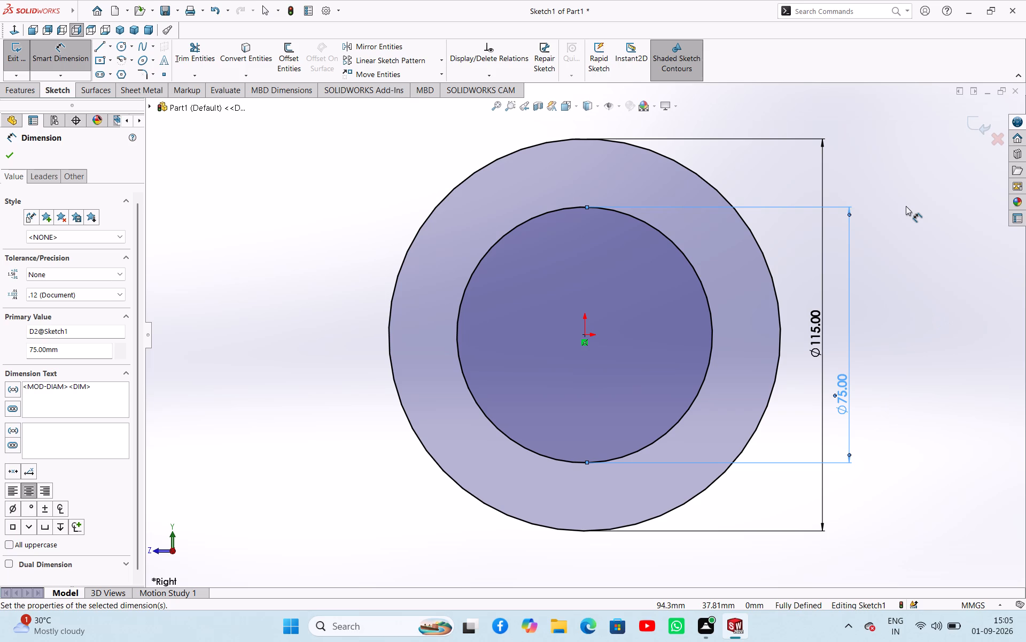
{"action": "left_click", "coordinate": [6, 155]}
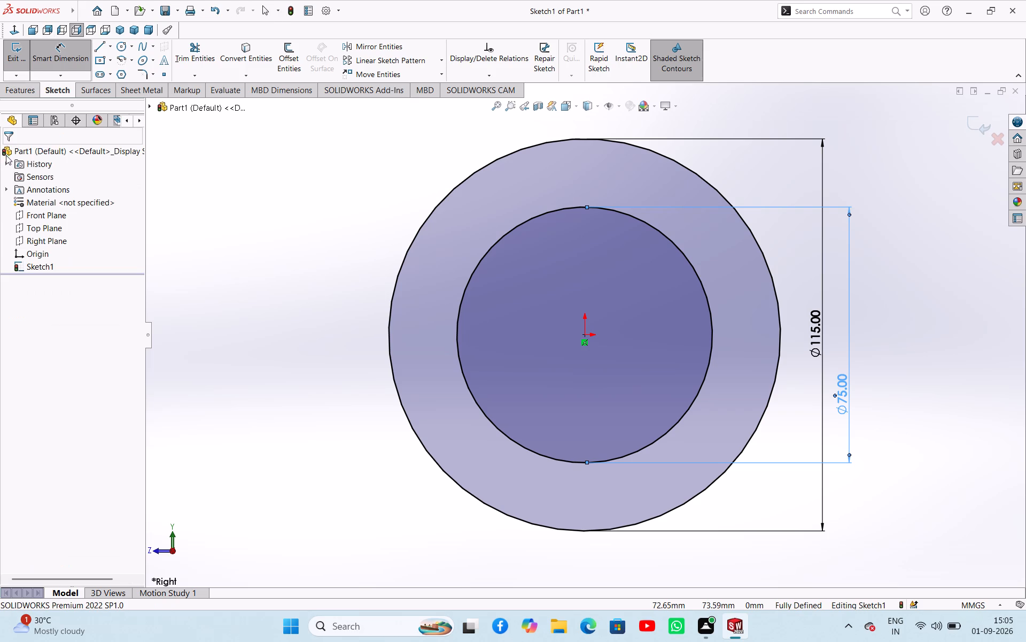
{"action": "left_click", "coordinate": [20, 62]}
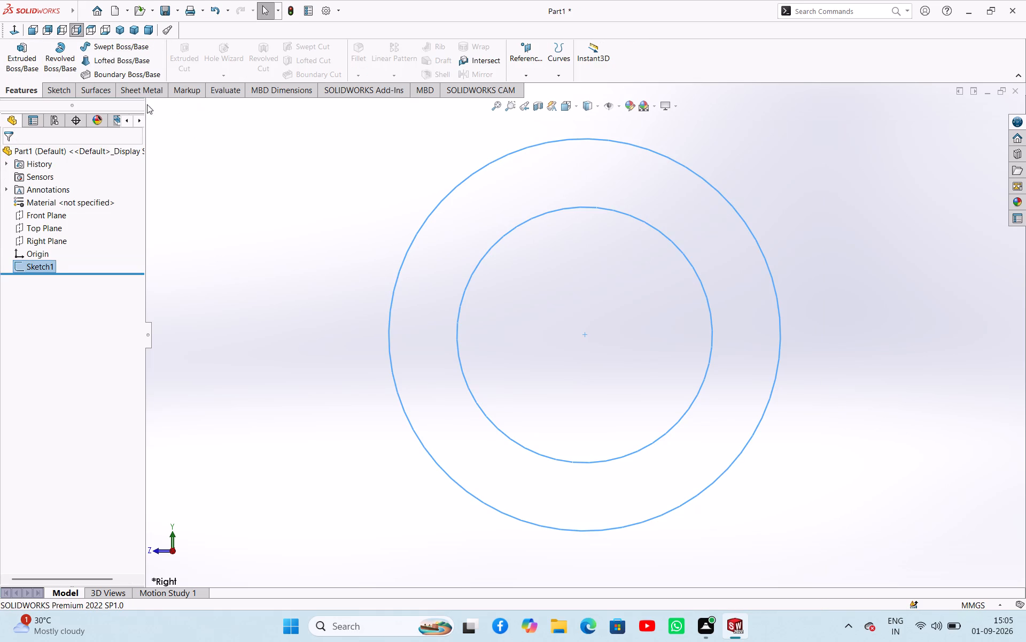
Extrude the ring sketch as a blind boss 120 mm deep in the reversed direction.
{"action": "left_click", "coordinate": [123, 29]}
{"action": "left_click", "coordinate": [19, 46]}
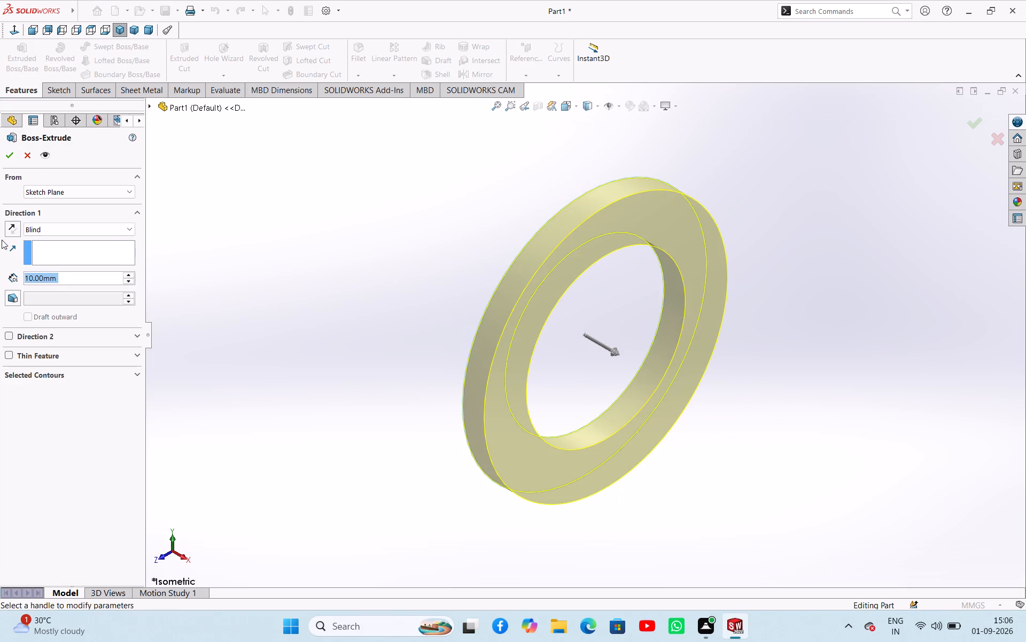
{"action": "left_click", "coordinate": [12, 233]}
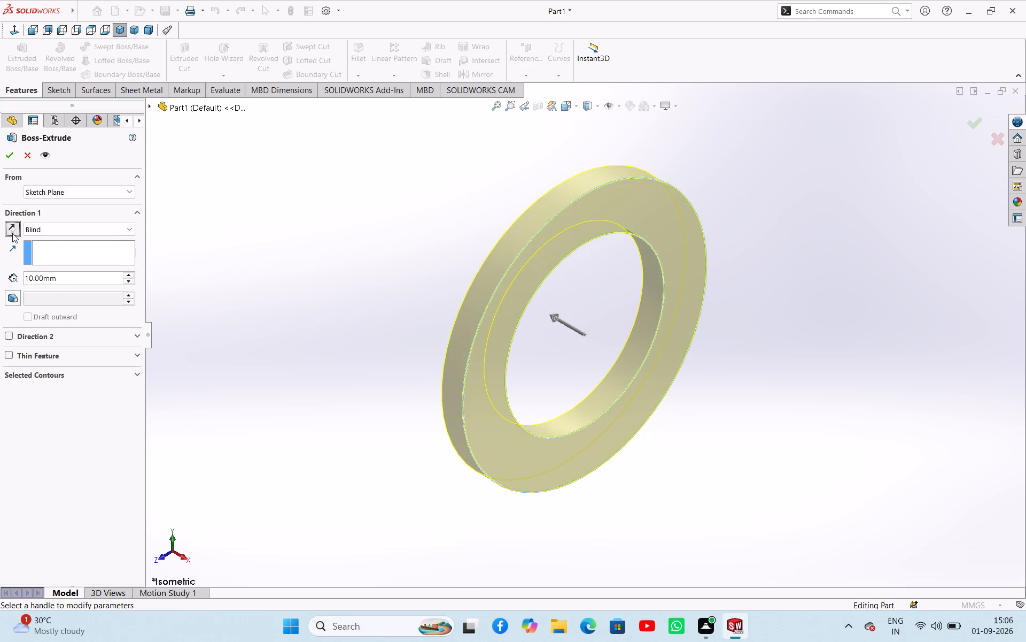
{"action": "triple_click", "coordinate": [133, 275]}
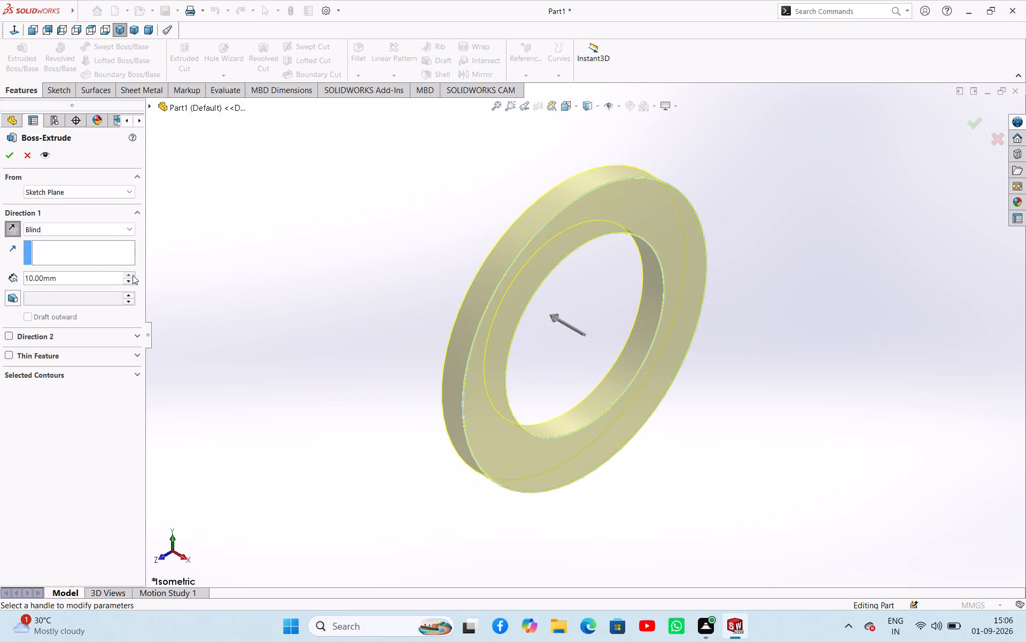
{"action": "triple_click", "coordinate": [131, 275]}
{"action": "double_click", "coordinate": [129, 275]}
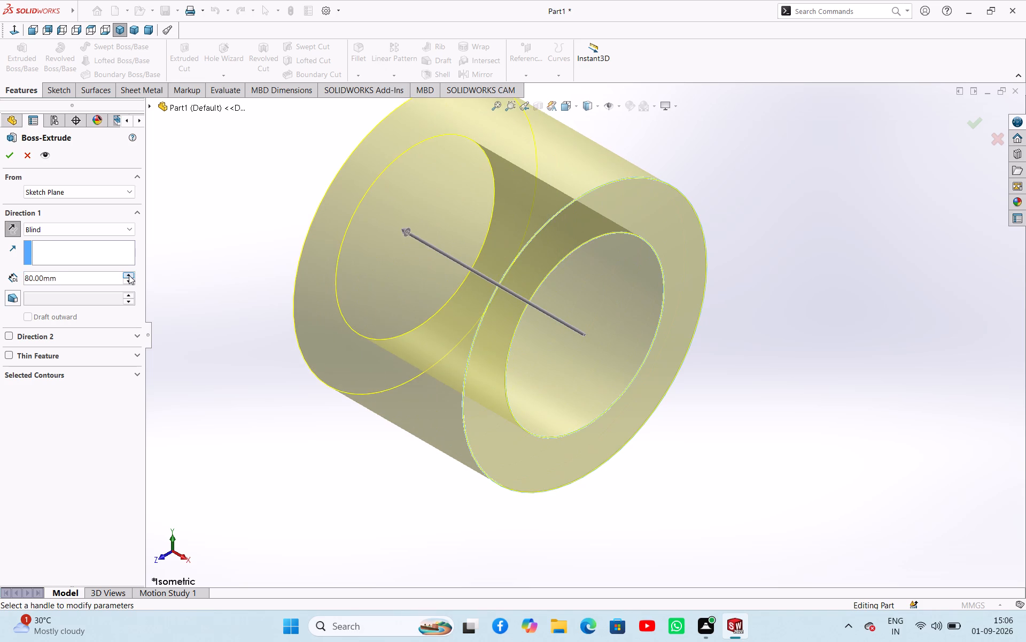
{"action": "double_click", "coordinate": [129, 275]}
{"action": "left_click", "coordinate": [128, 275]}
{"action": "left_click", "coordinate": [2, 154]}
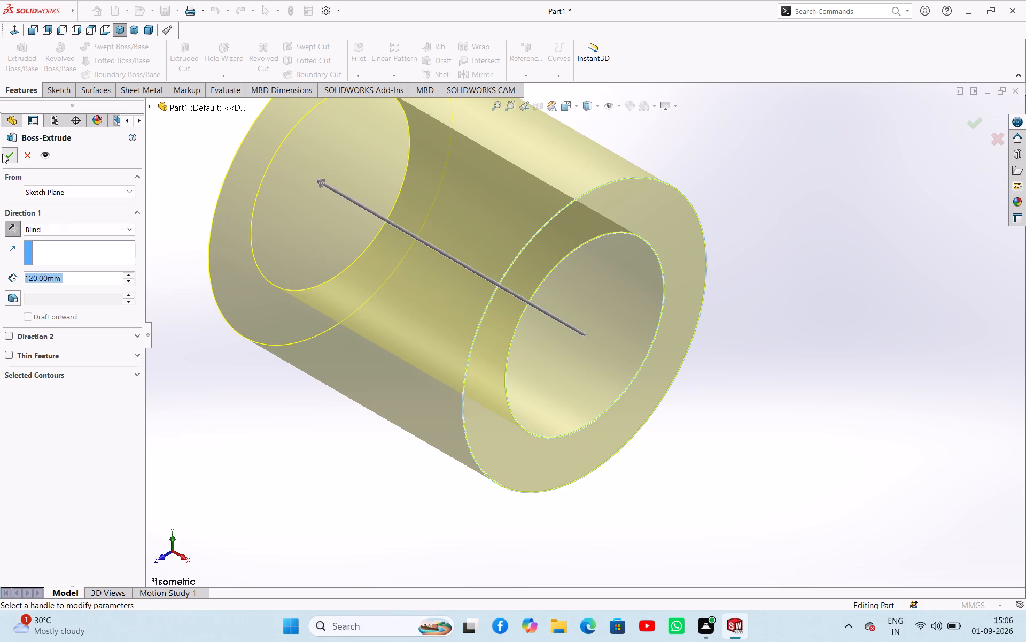
{"action": "left_click", "coordinate": [136, 352]}
{"action": "left_click_drag", "start_coordinate": [230, 387], "coordinate": [230, 376]}
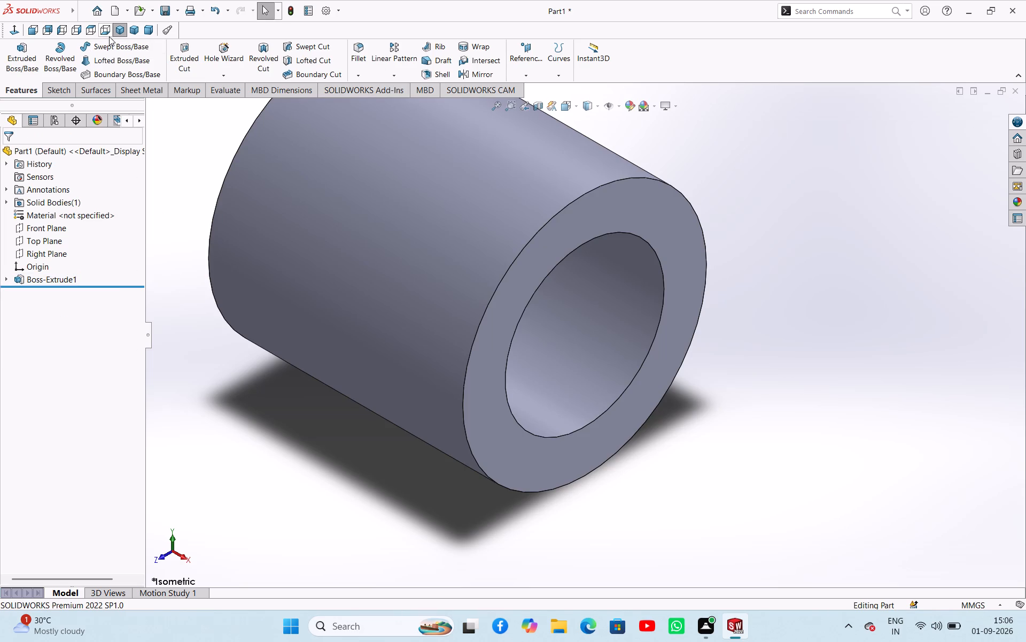
Edit the hollow cylinder's extrusion so its end condition is Mid Plane.
{"action": "left_click", "coordinate": [119, 28]}
{"action": "scroll", "coordinate": [533, 405], "scroll_direction": "up", "scroll_amount": 2}
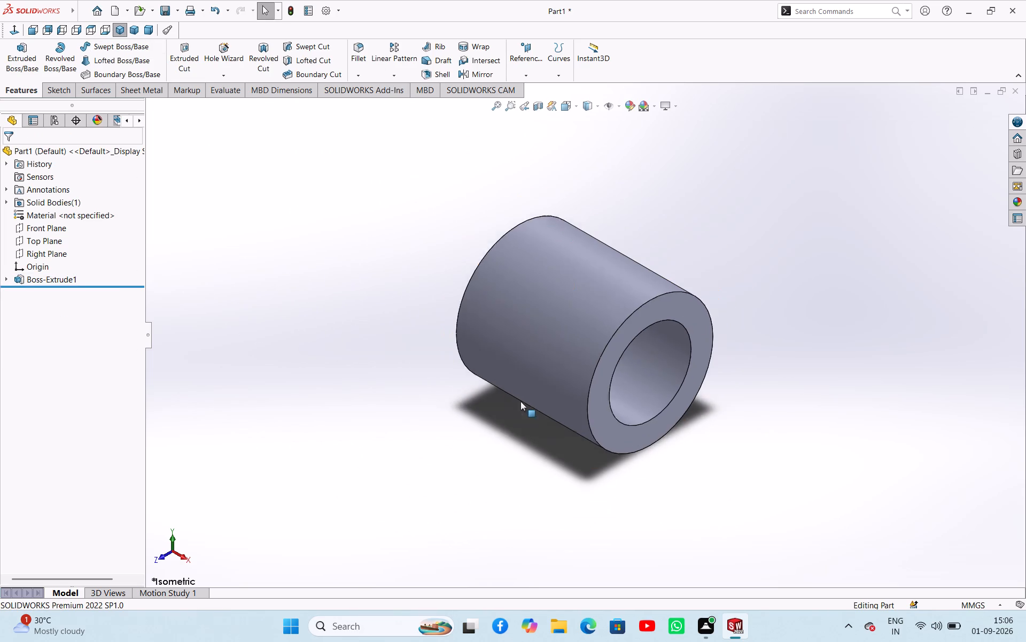
{"action": "scroll", "coordinate": [520, 401], "scroll_direction": "up", "scroll_amount": 1}
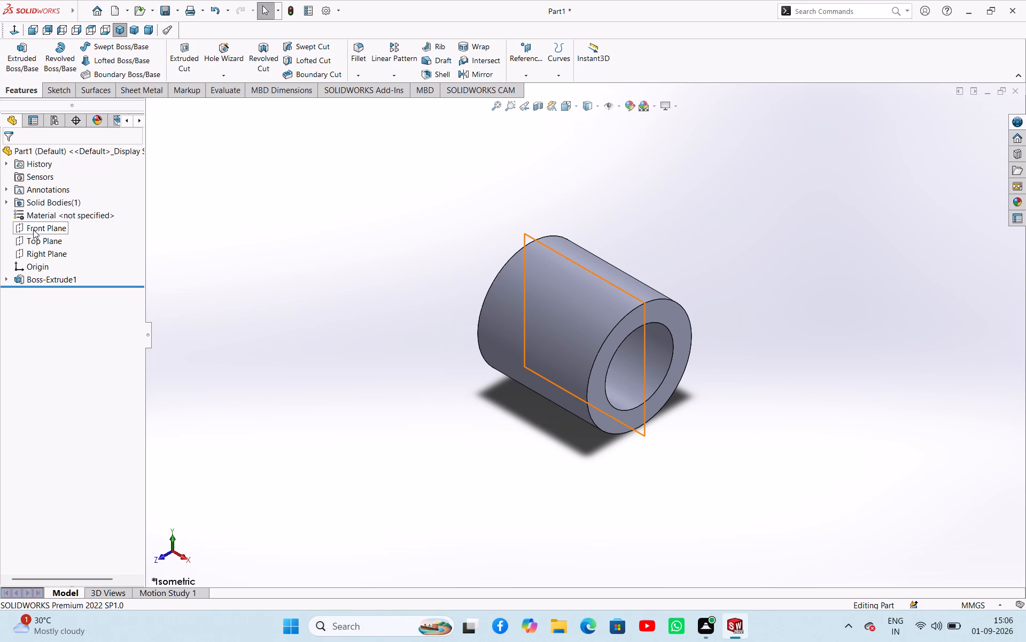
{"action": "left_click", "coordinate": [49, 274]}
{"action": "left_click", "coordinate": [57, 243]}
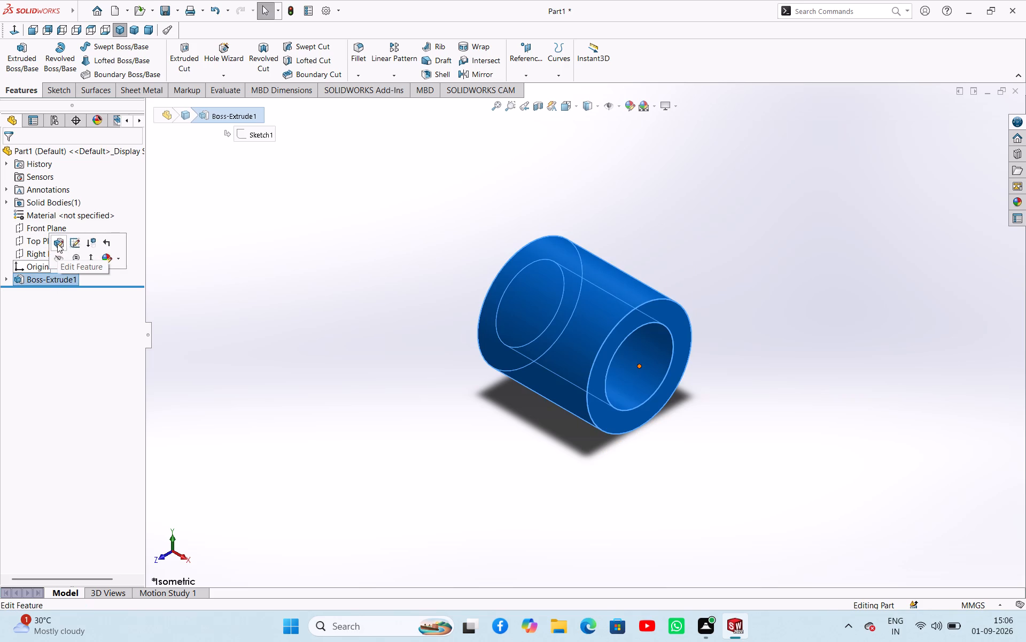
{"action": "left_click", "coordinate": [50, 231]}
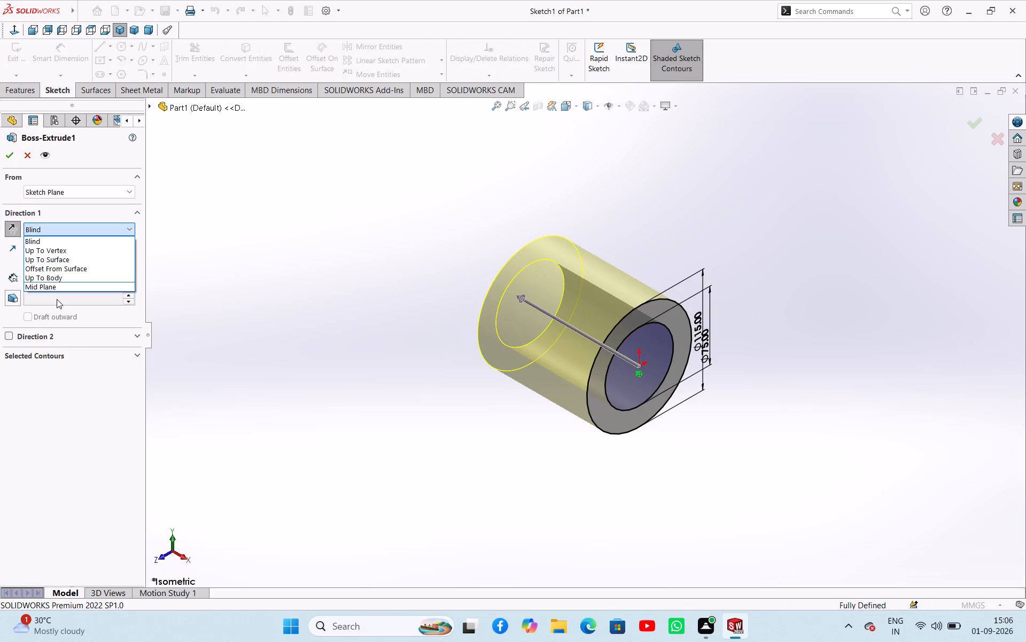
{"action": "left_click", "coordinate": [51, 289]}
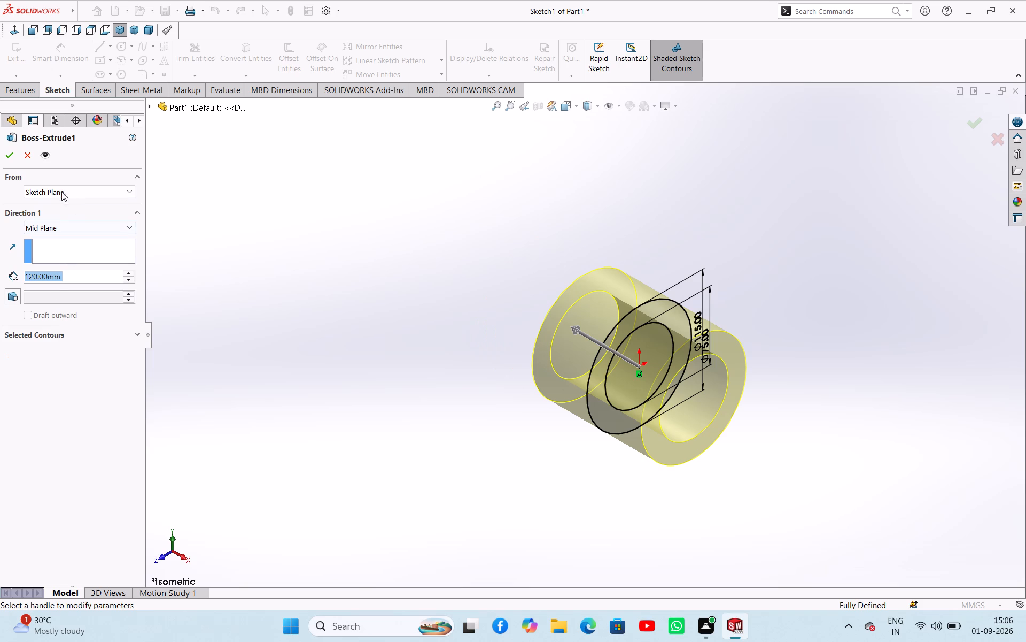
{"action": "left_click", "coordinate": [11, 155]}
{"action": "left_click", "coordinate": [270, 312]}
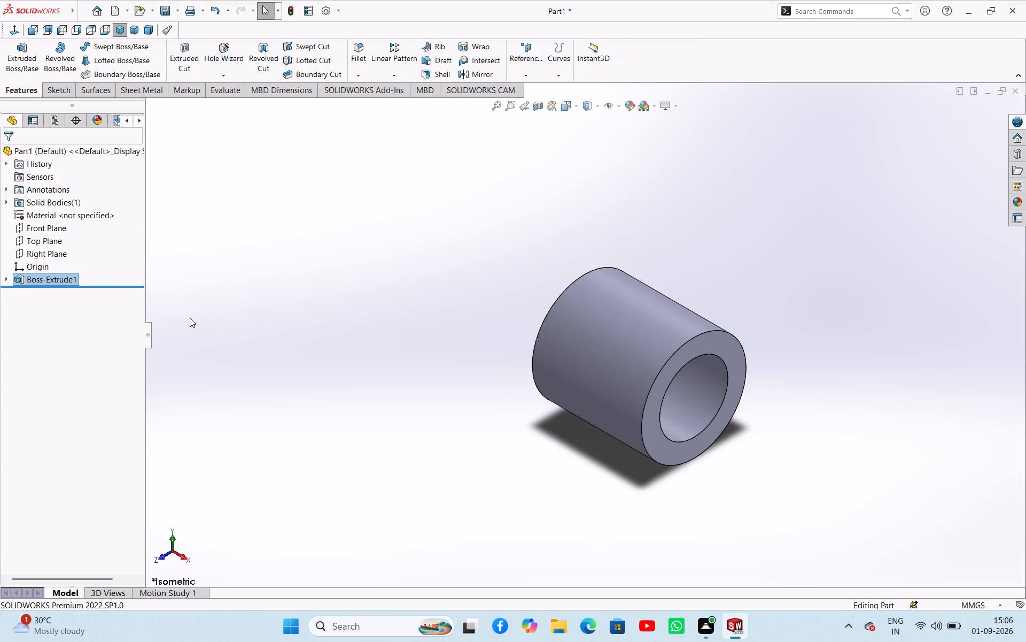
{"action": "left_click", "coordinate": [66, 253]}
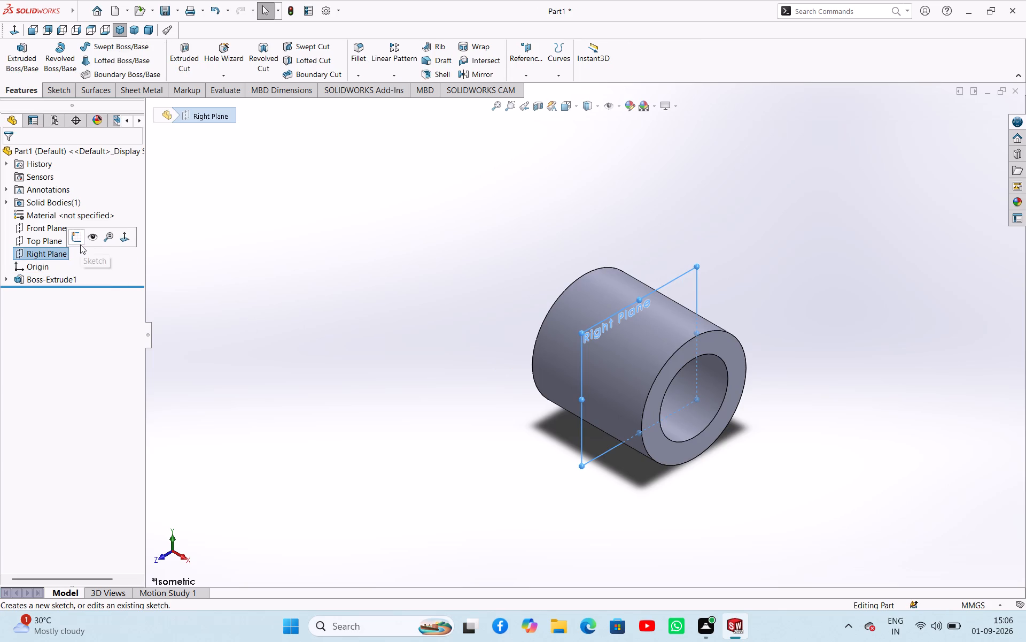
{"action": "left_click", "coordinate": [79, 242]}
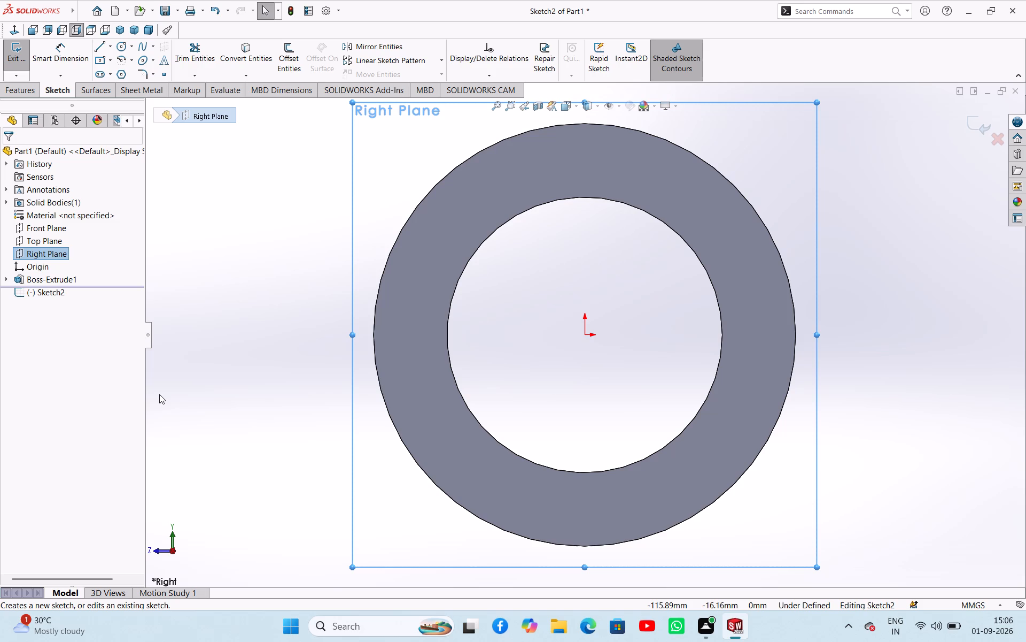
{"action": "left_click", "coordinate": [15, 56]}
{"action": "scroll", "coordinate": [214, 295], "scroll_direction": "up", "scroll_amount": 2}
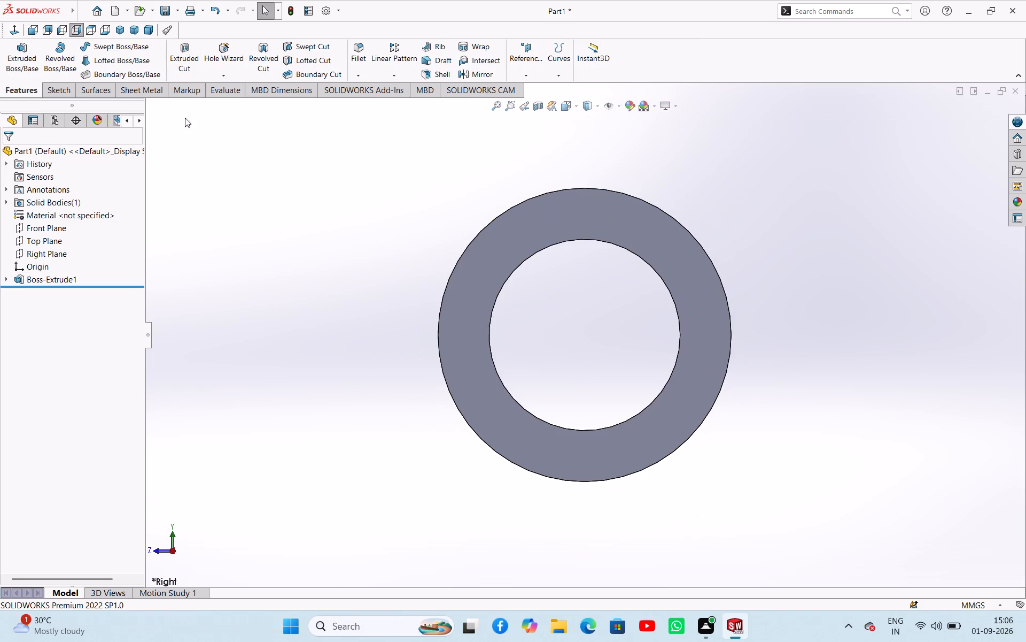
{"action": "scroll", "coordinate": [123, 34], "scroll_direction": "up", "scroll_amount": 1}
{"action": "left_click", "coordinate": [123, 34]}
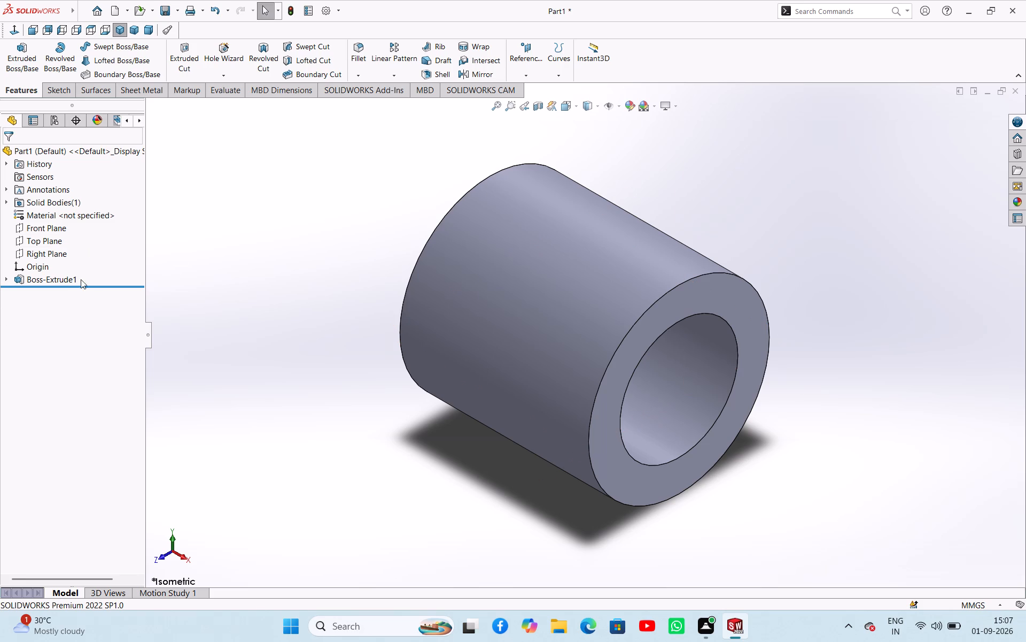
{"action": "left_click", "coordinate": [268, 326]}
Create a reference plane offset 166 mm below the Top Plane, using the flipped offset direction.
{"action": "left_click", "coordinate": [37, 242]}
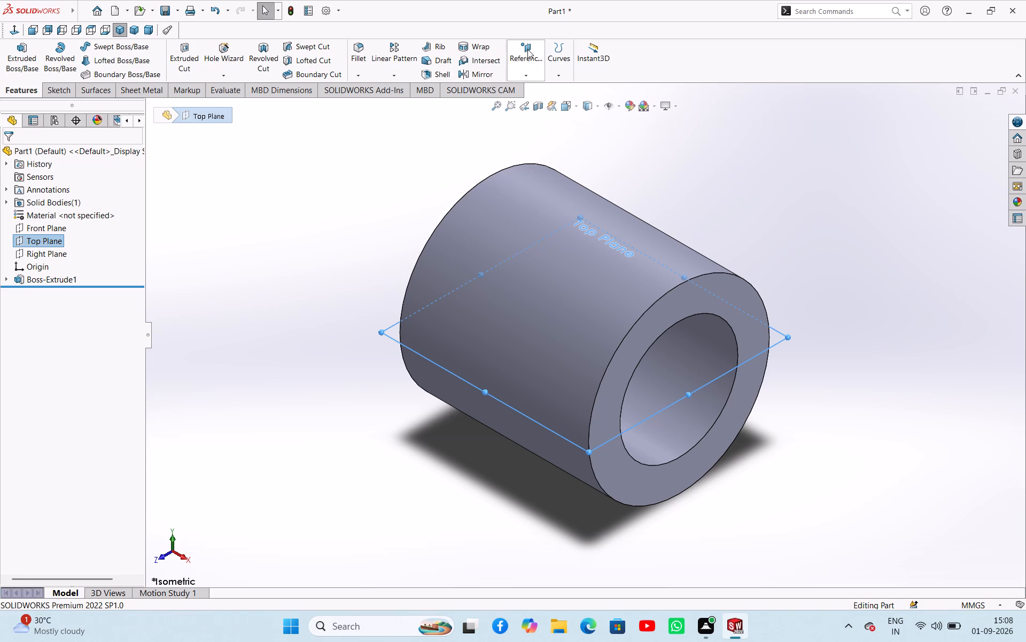
{"action": "left_click", "coordinate": [527, 49]}
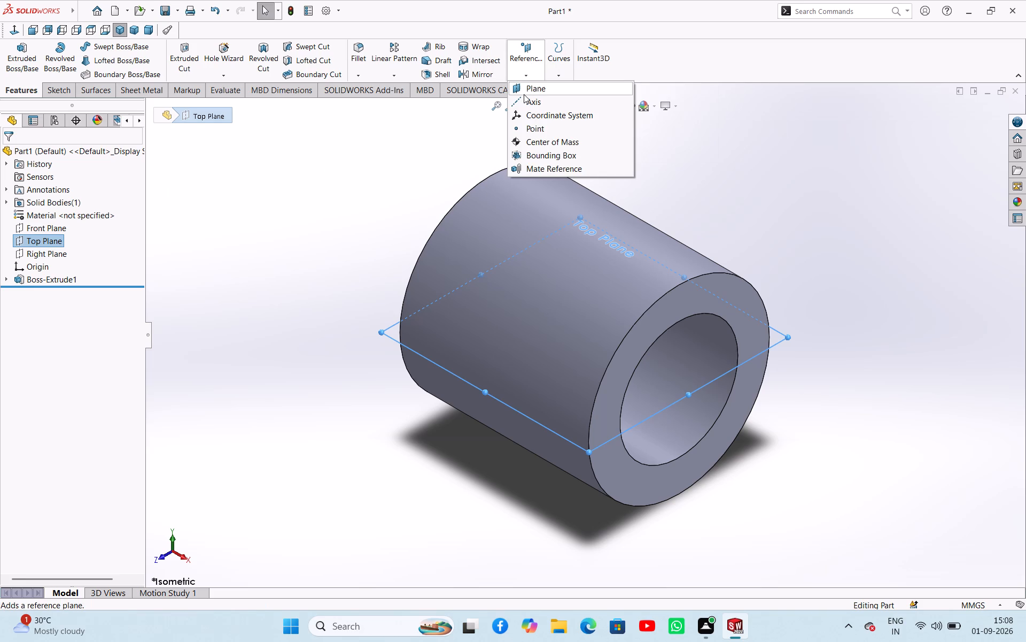
{"action": "left_click", "coordinate": [524, 94]}
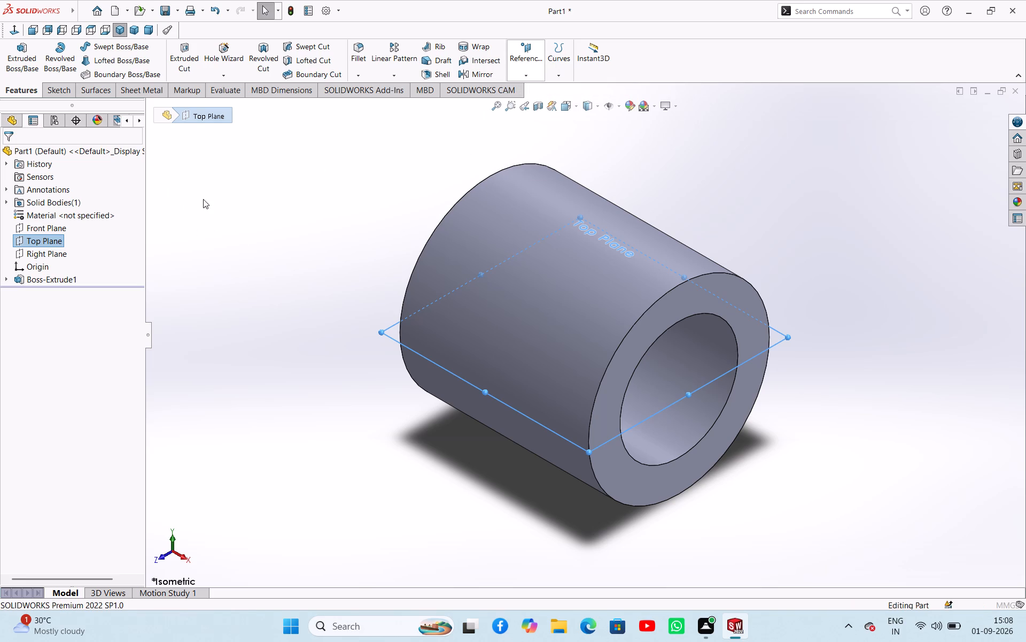
{"action": "scroll", "coordinate": [213, 199], "scroll_direction": "up", "scroll_amount": 2}
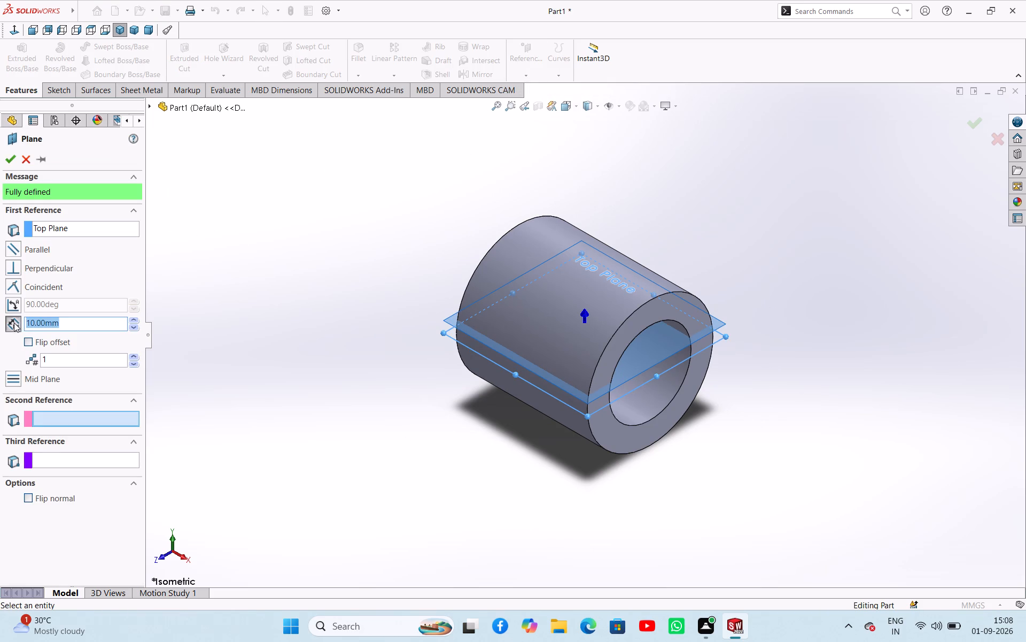
{"action": "left_click", "coordinate": [26, 339]}
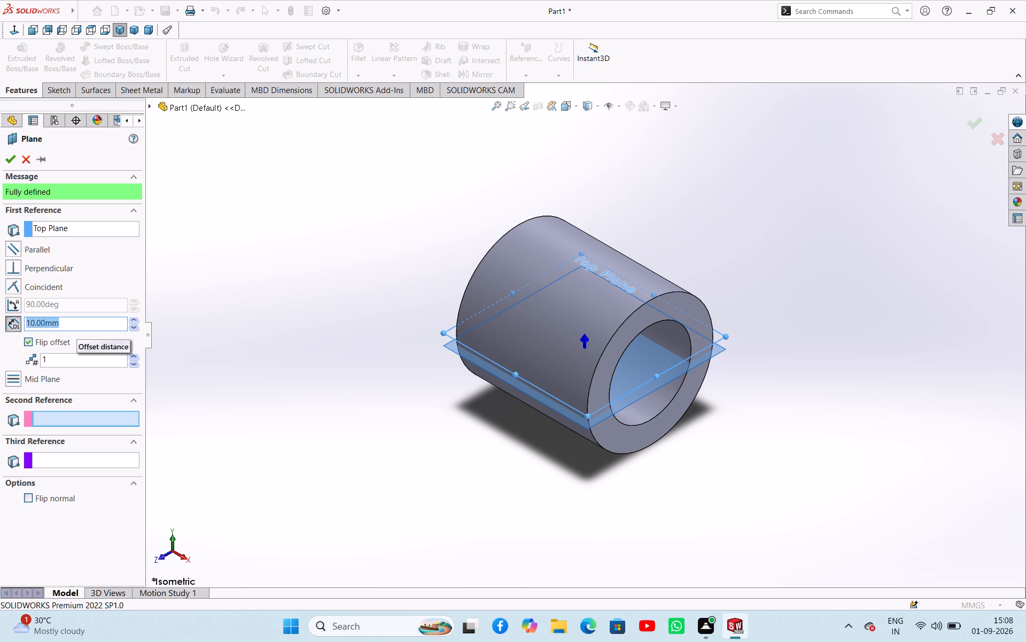
{"action": "type", "text": "166"}
{"action": "key", "text": "Return"}
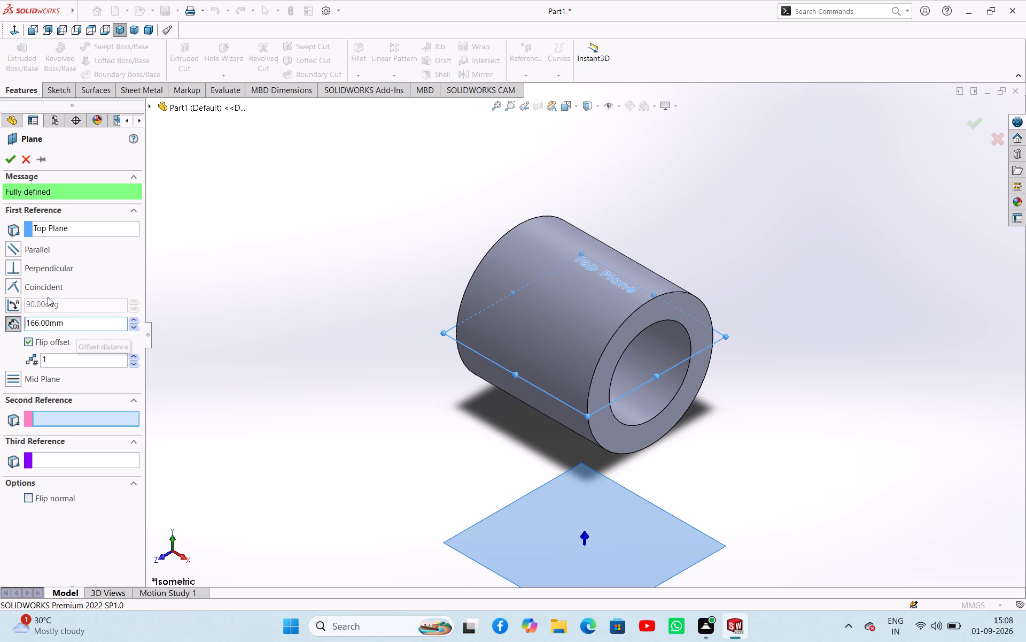
{"action": "left_click", "coordinate": [15, 165]}
{"action": "left_click", "coordinate": [262, 380]}
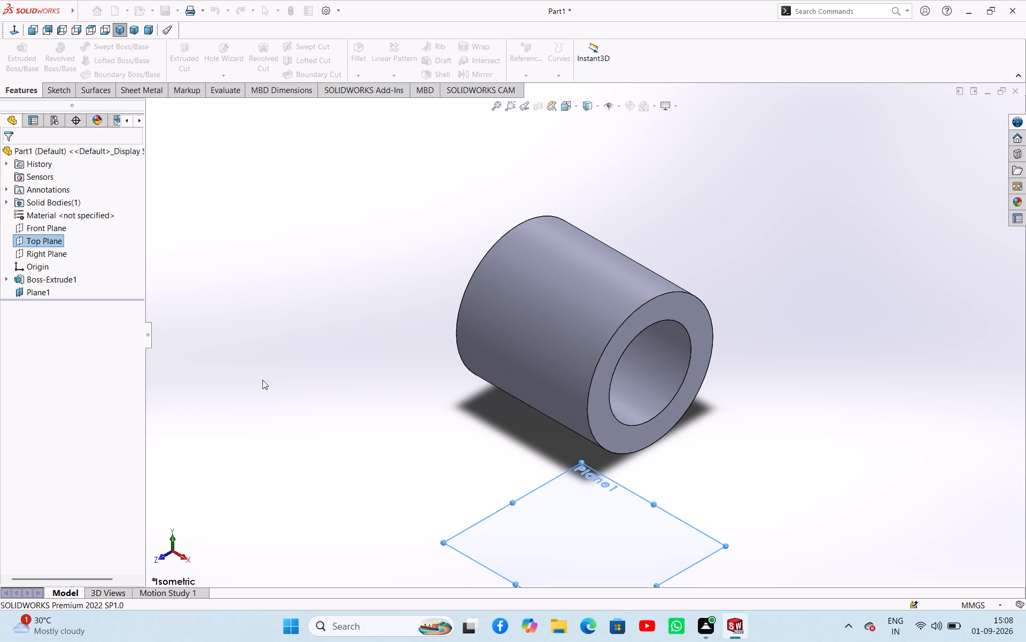
Start a sketch on the new offset plane and view it from the Top orientation.
{"action": "left_click", "coordinate": [687, 532]}
{"action": "left_click", "coordinate": [734, 505]}
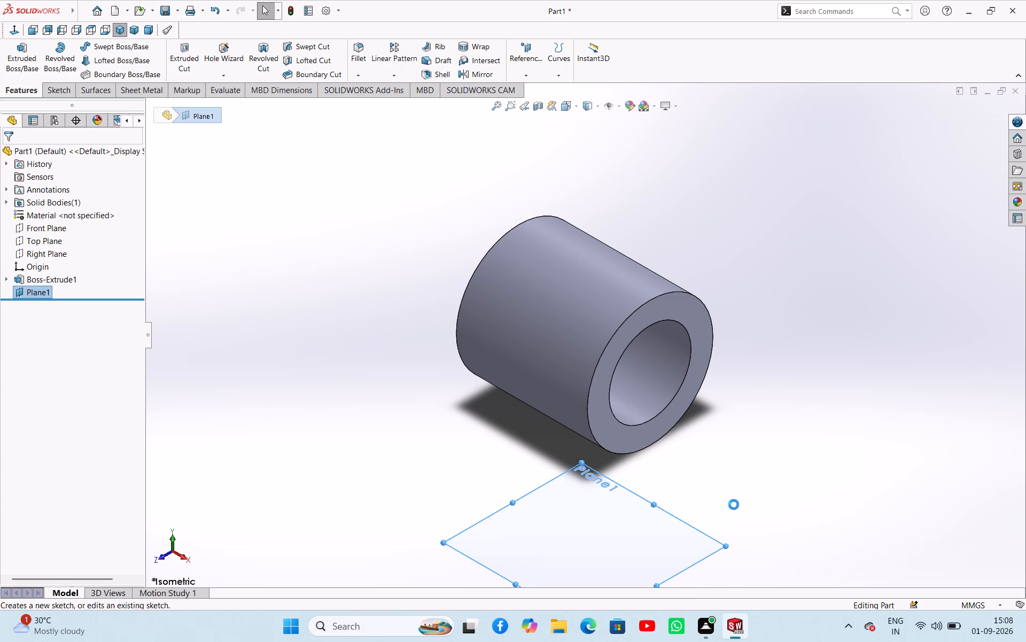
{"action": "scroll", "coordinate": [605, 511], "scroll_direction": "up", "scroll_amount": 4}
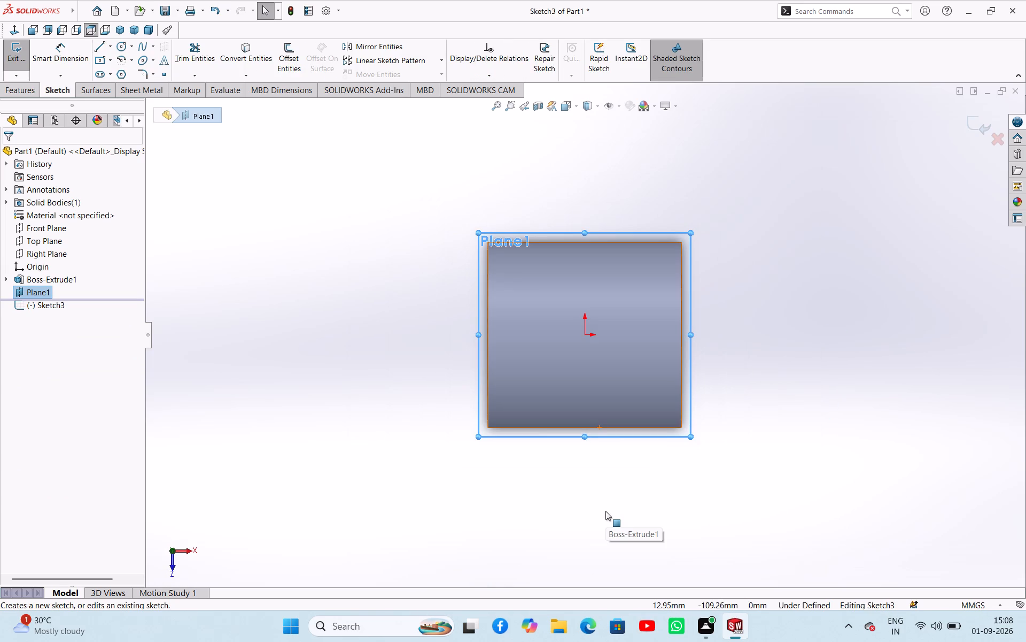
{"action": "middle_click_drag", "start_coordinate": [642, 542], "coordinate": [606, 540]}
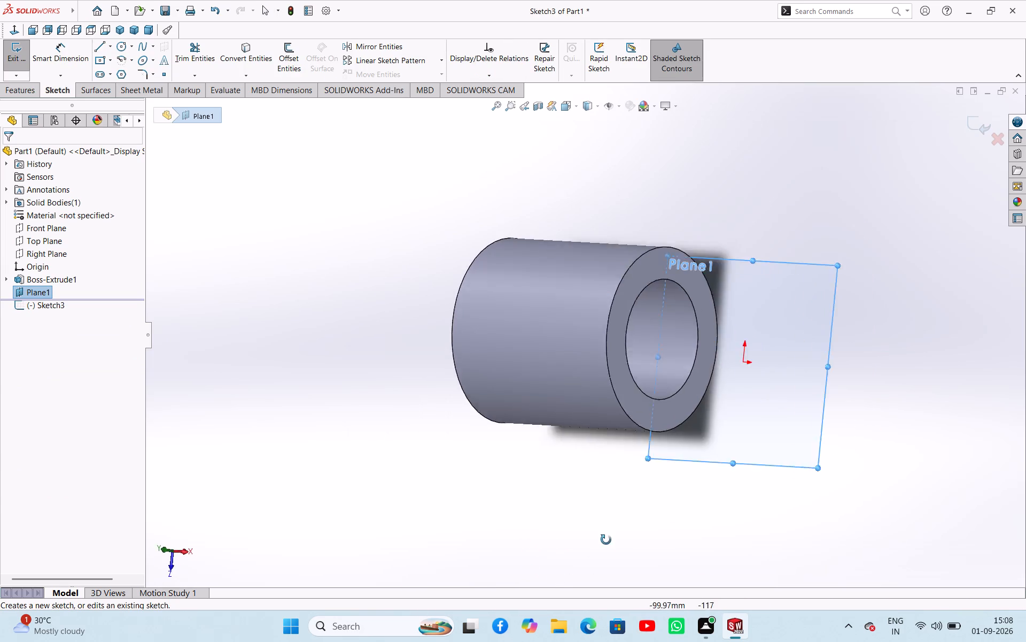
{"action": "middle_click_drag", "start_coordinate": [606, 540], "coordinate": [679, 567]}
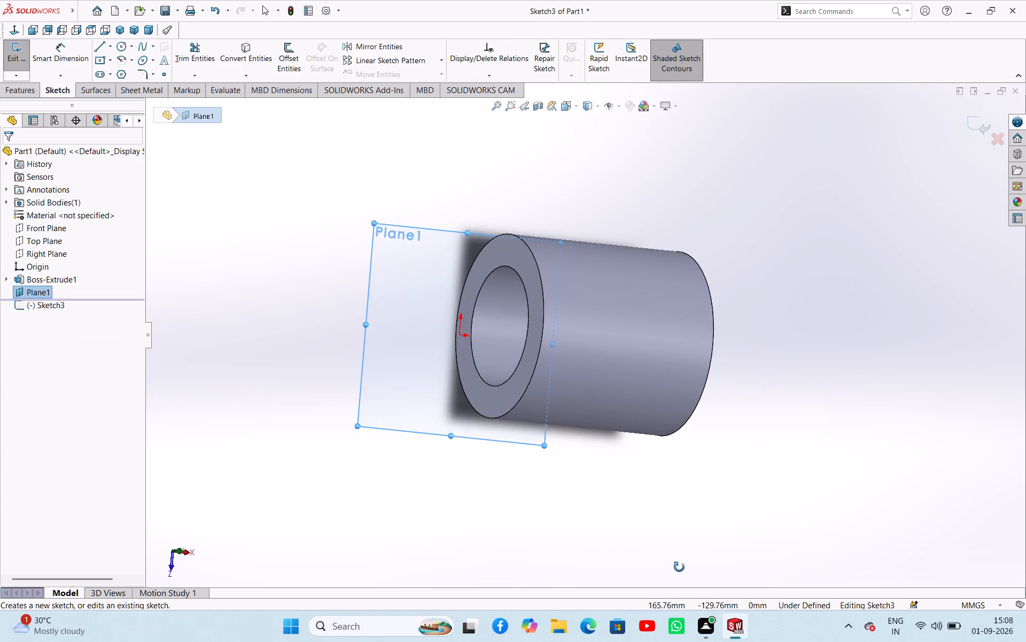
{"action": "middle_click_drag", "start_coordinate": [679, 567], "coordinate": [658, 584]}
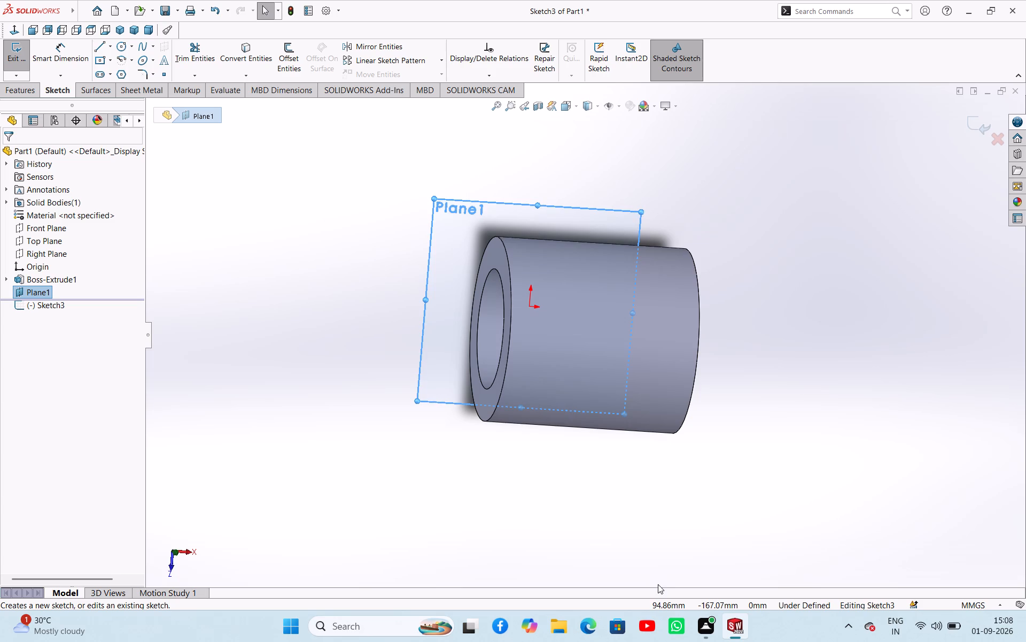
{"action": "left_click", "coordinate": [175, 554]}
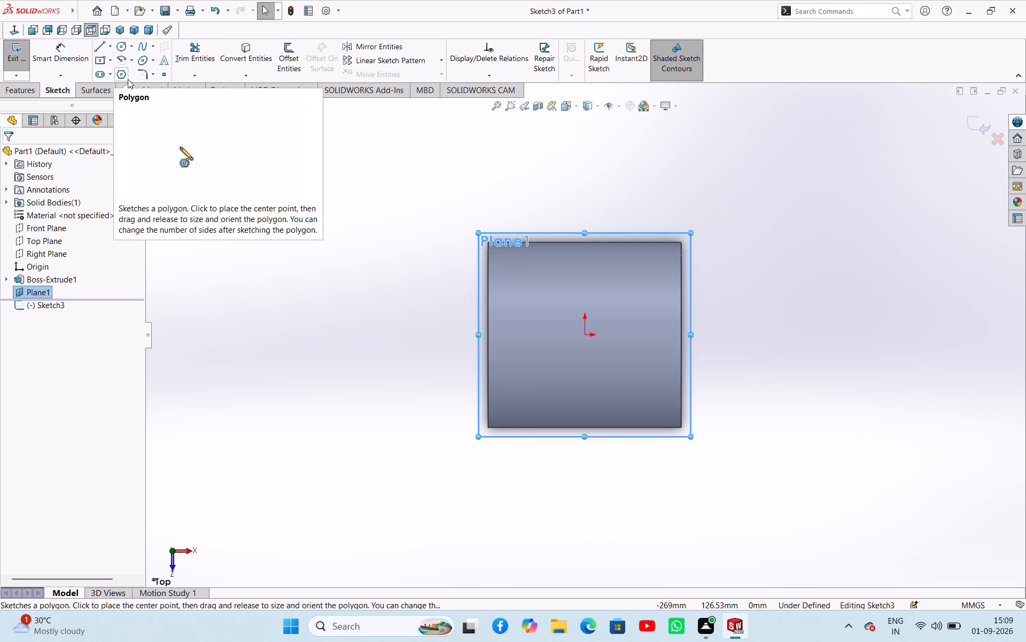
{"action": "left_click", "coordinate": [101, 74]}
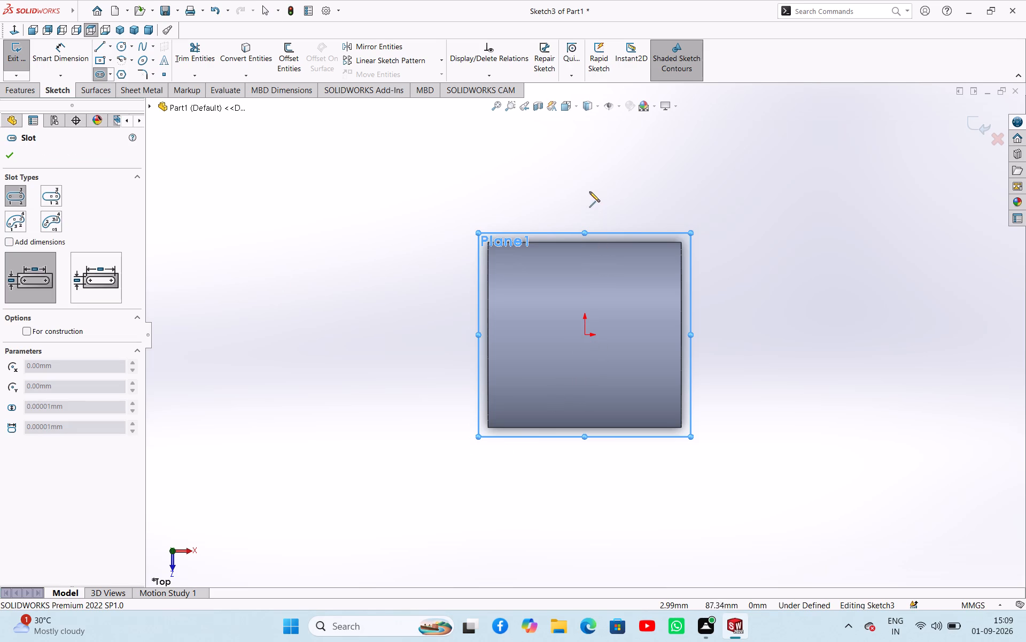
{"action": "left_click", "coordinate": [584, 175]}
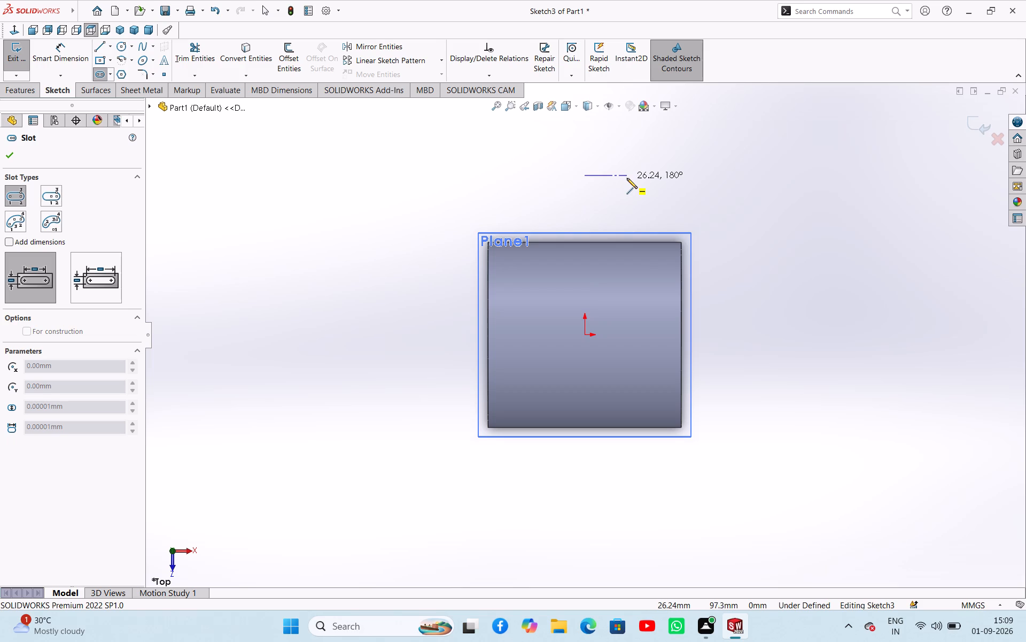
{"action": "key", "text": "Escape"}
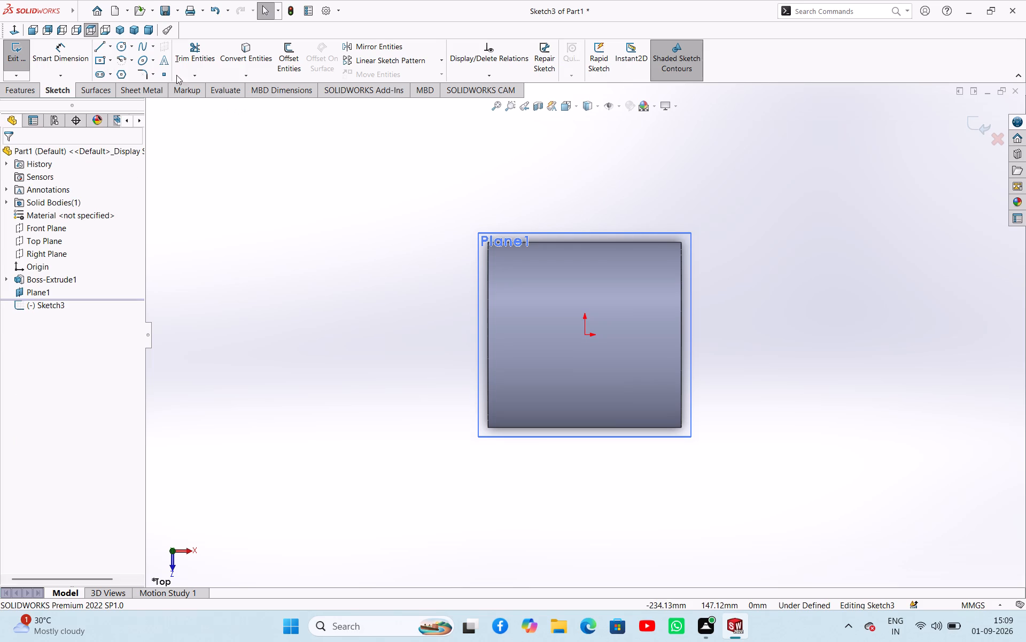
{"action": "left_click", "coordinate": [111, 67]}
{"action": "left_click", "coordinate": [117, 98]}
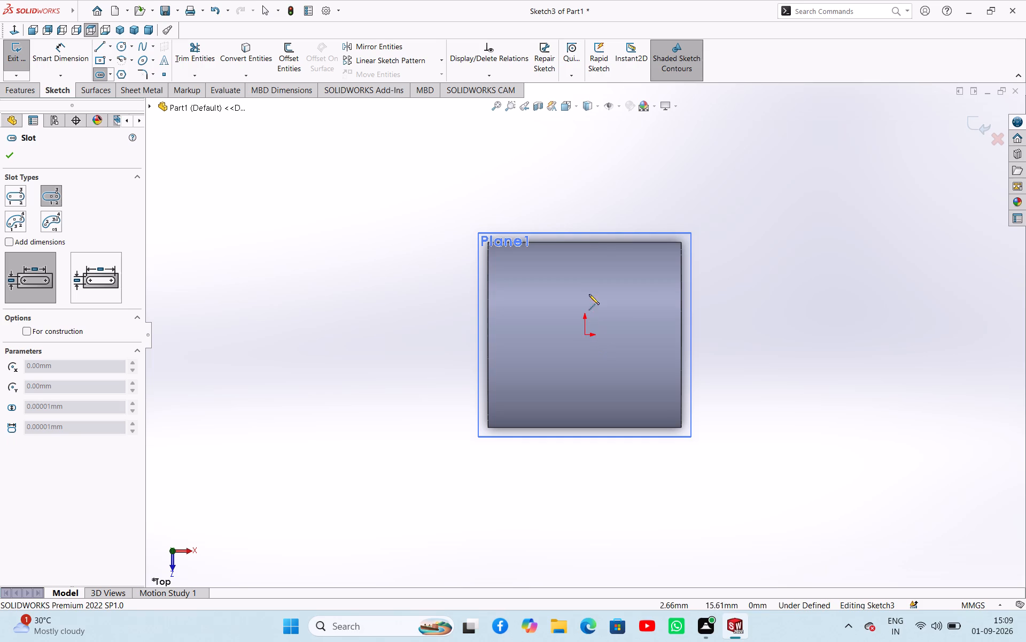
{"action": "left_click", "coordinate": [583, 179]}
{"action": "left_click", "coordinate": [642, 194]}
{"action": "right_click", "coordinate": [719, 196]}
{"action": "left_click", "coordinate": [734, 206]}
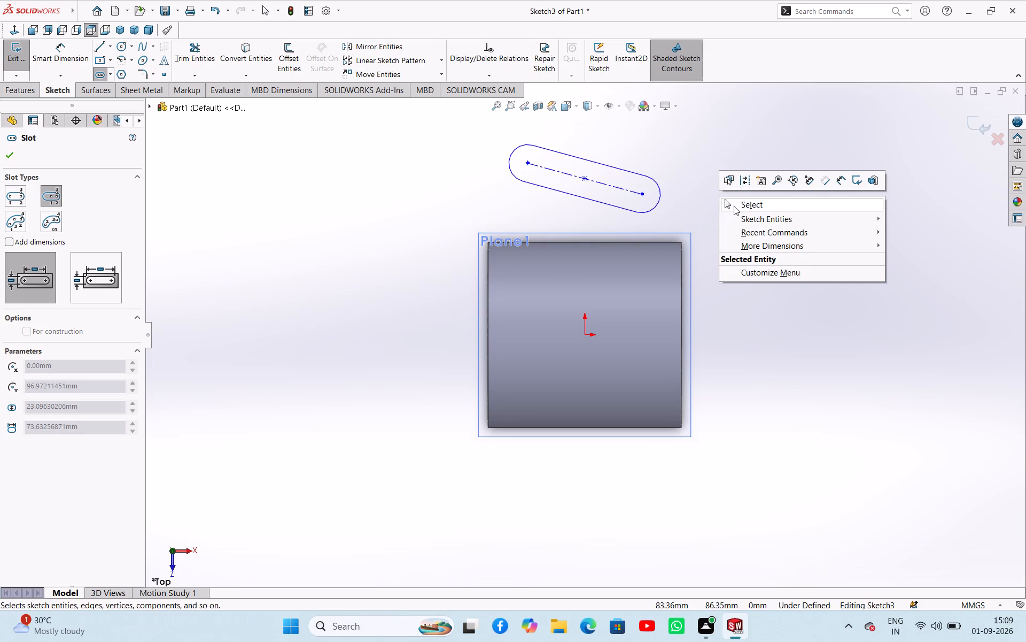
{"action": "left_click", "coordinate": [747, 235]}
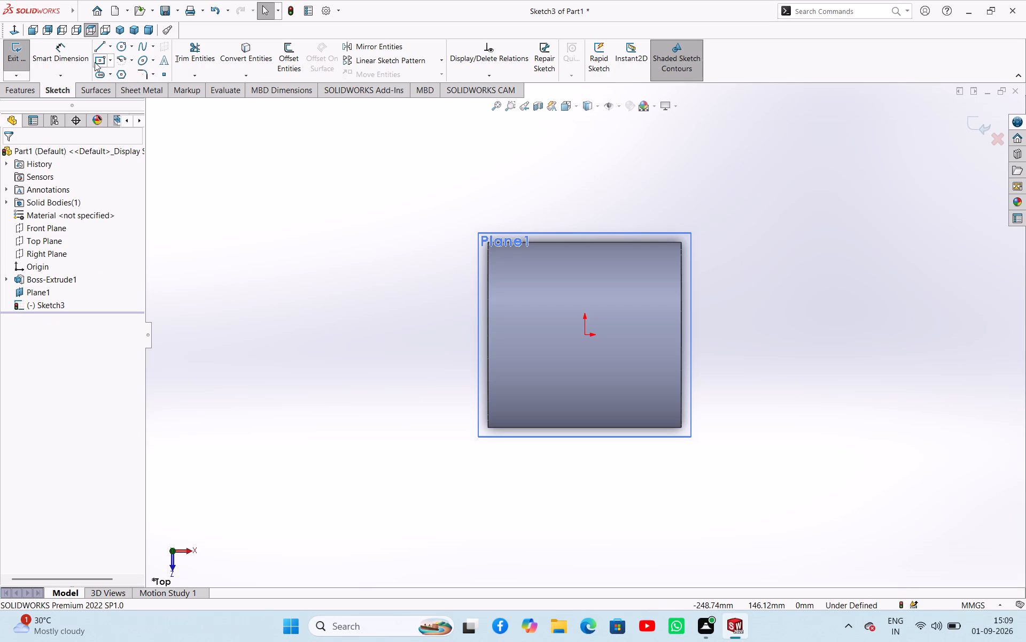
Sketch a horizontal centerpoint straight slot, about 48 mm between arc centres and 25 mm wide, centred about 98 mm directly above the origin.
{"action": "left_click", "coordinate": [97, 72]}
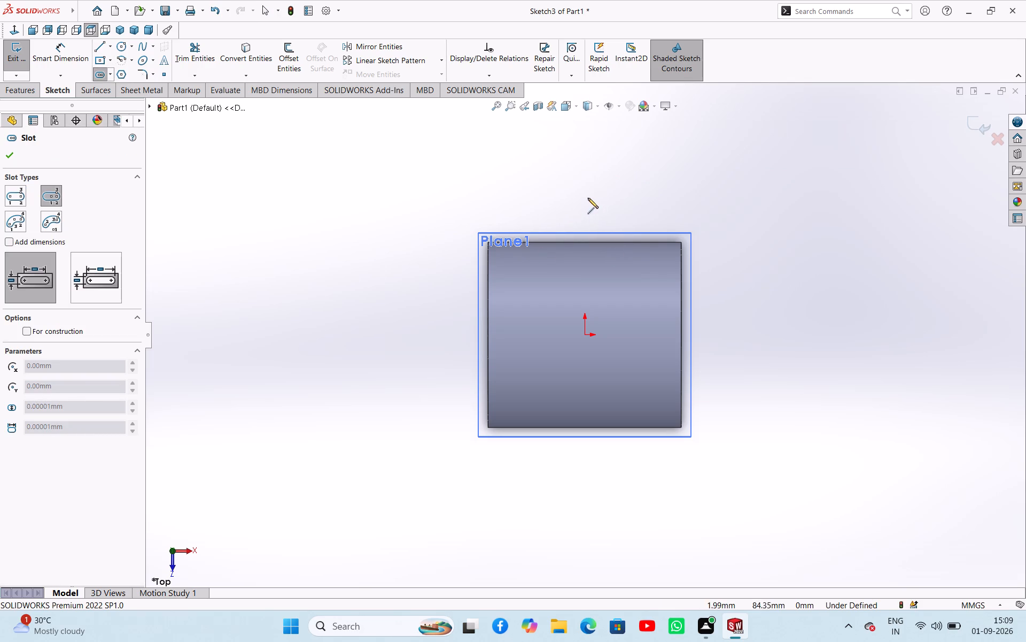
{"action": "left_click", "coordinate": [586, 177]}
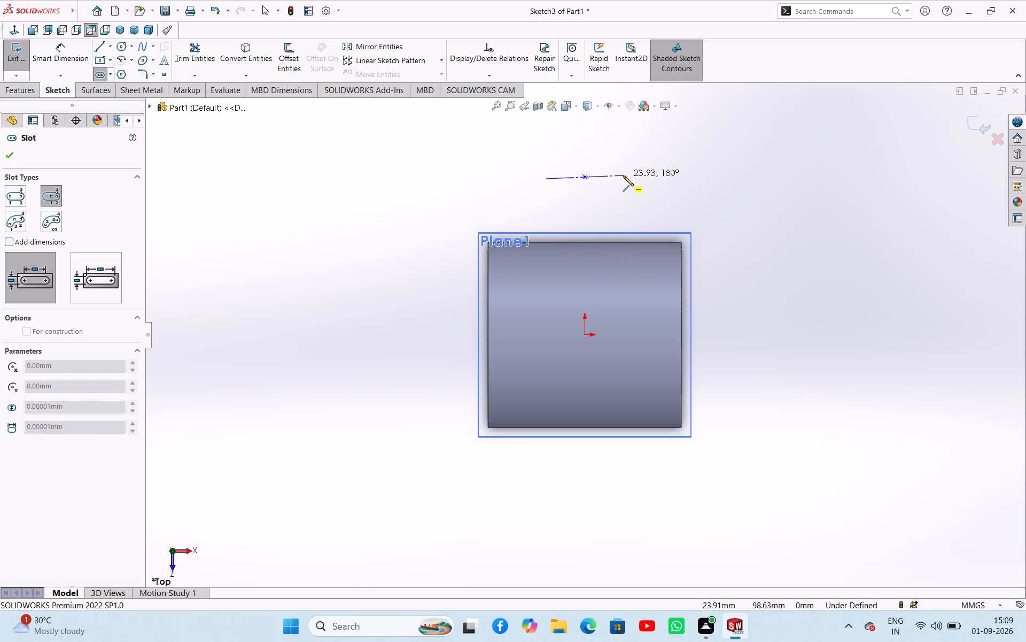
{"action": "left_click", "coordinate": [623, 175]}
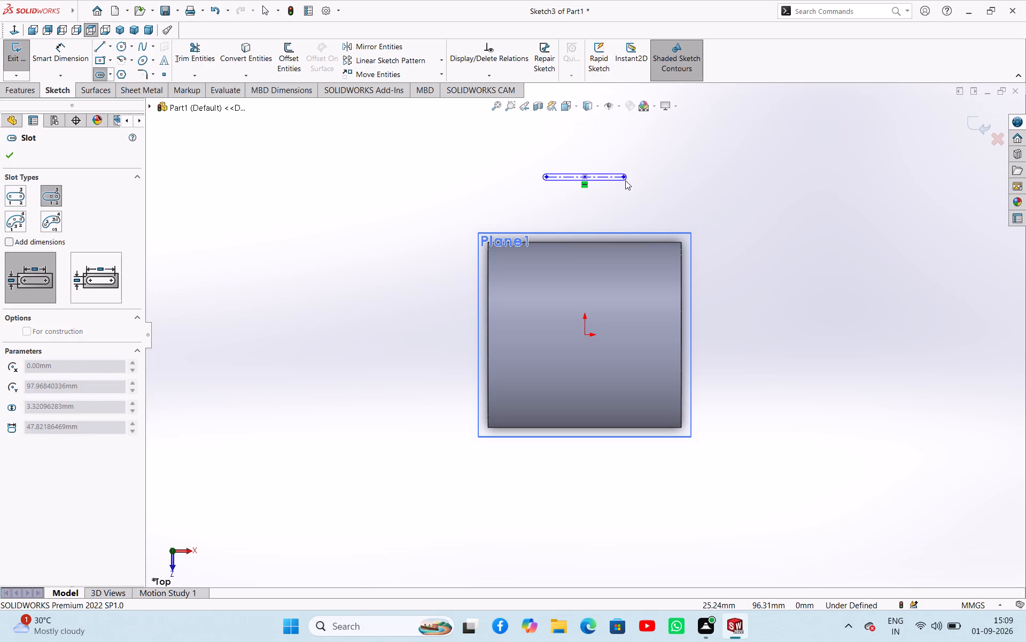
{"action": "left_click", "coordinate": [632, 197]}
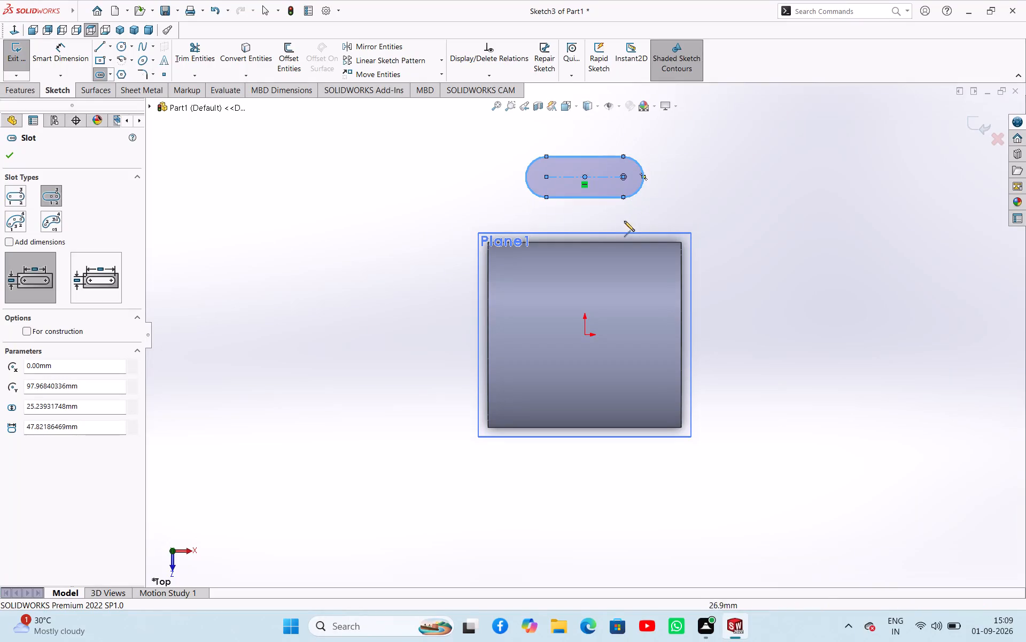
{"action": "key", "text": "Escape"}
{"action": "left_click", "coordinate": [598, 179]}
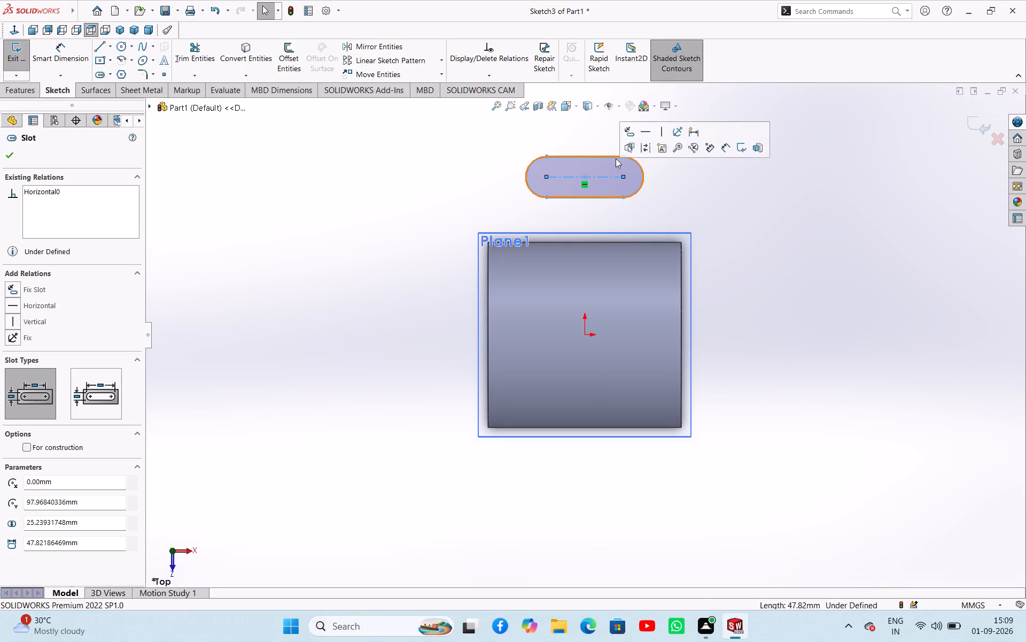
{"action": "left_click", "coordinate": [648, 136]}
{"action": "left_click", "coordinate": [709, 197]}
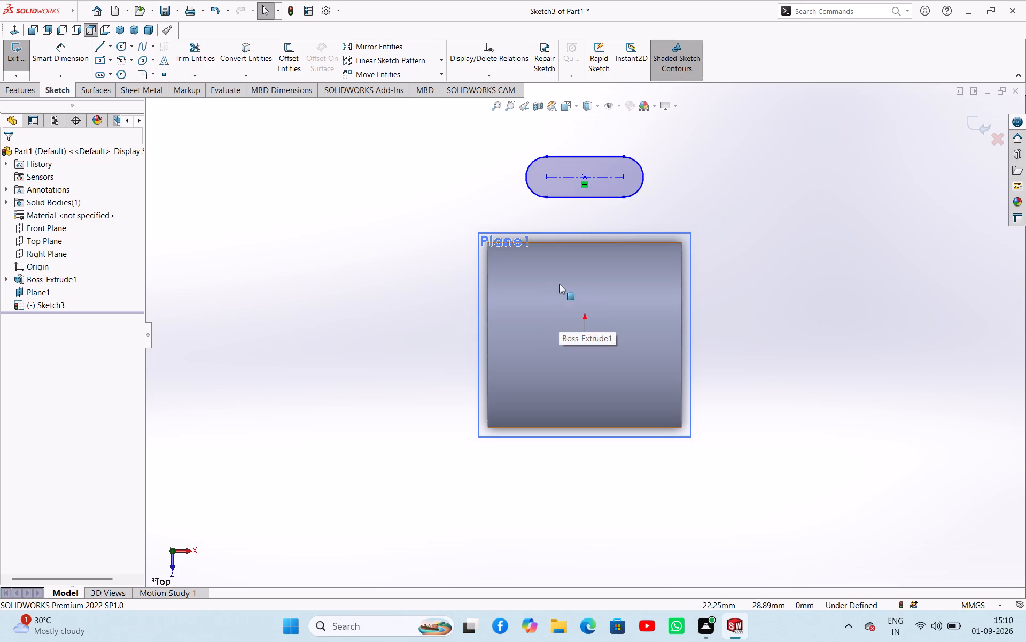
Dimension the slot's centre-to-centre length to 120 mm.
{"action": "right_click_drag", "start_coordinate": [787, 277], "coordinate": [778, 213]}
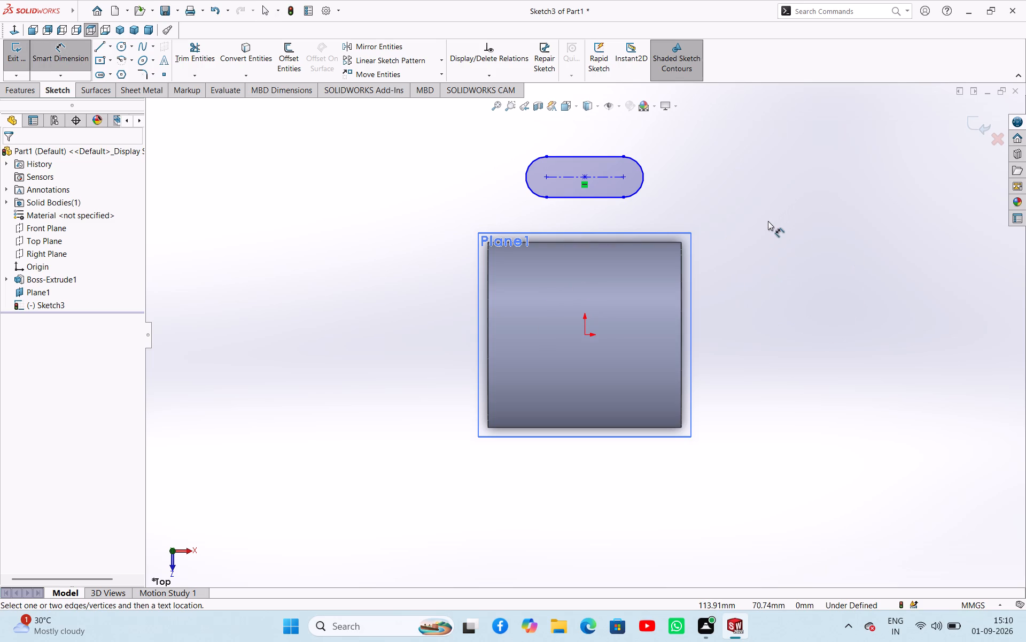
{"action": "left_click", "coordinate": [609, 176]}
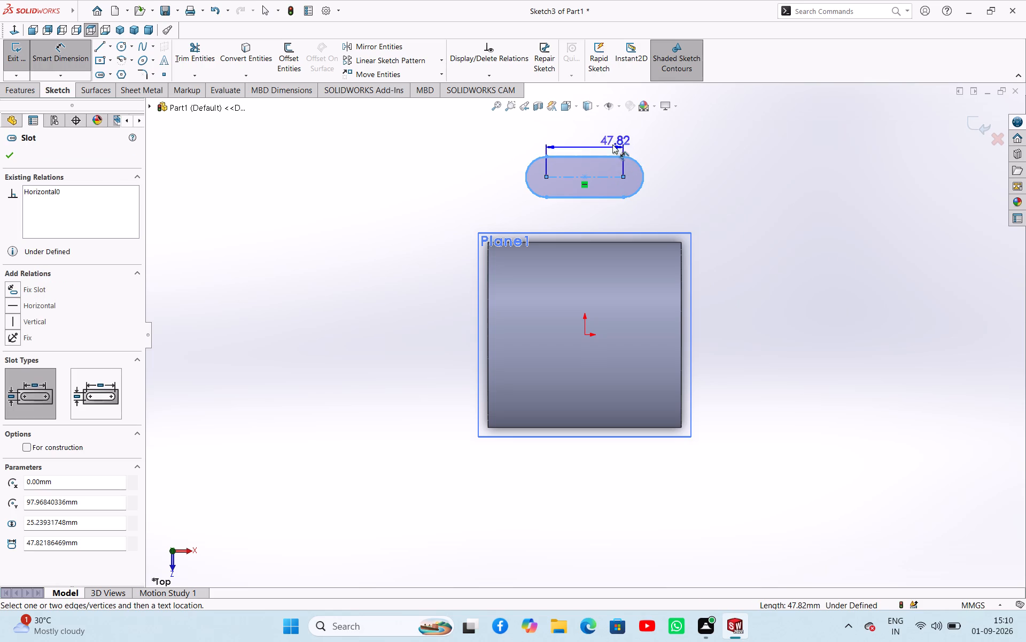
{"action": "left_click", "coordinate": [590, 136]}
{"action": "type", "text": "120"}
{"action": "key", "text": "Return"}
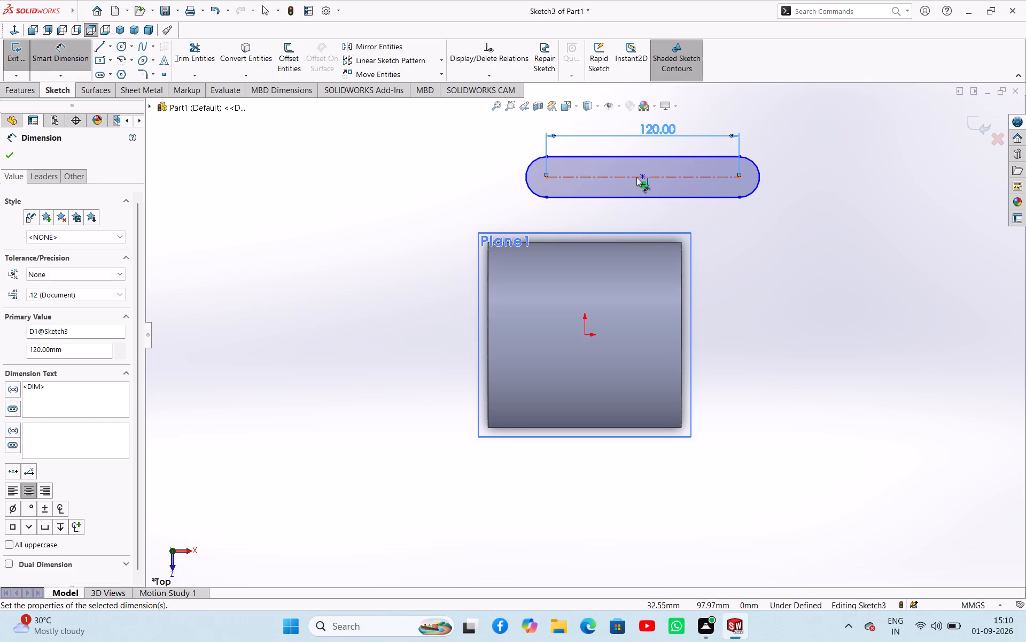
Add a vertical relation between the slot's centre point and the origin.
{"action": "right_click", "coordinate": [730, 232]}
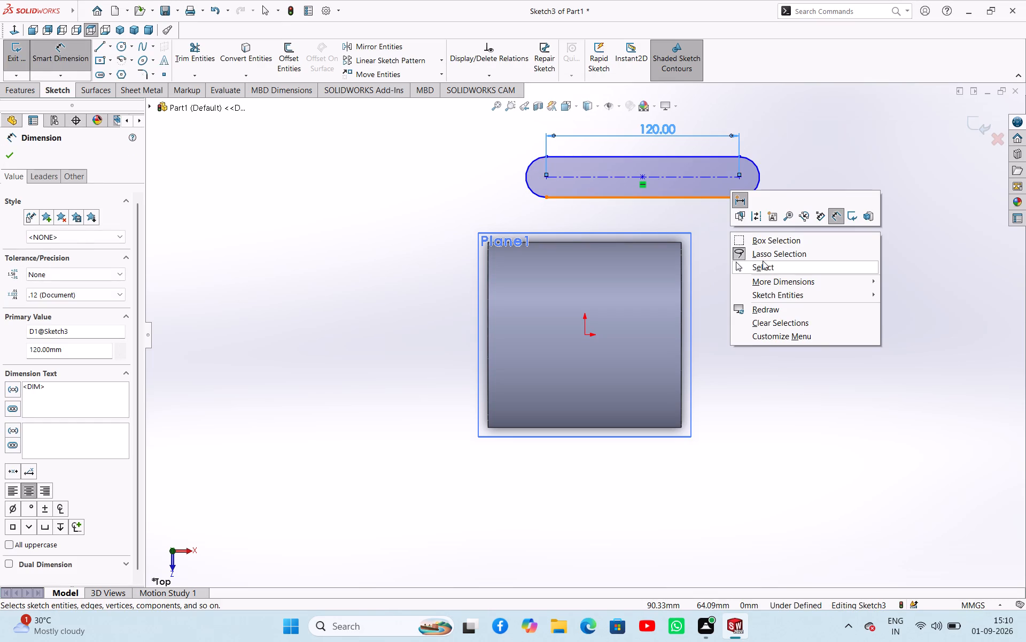
{"action": "left_click", "coordinate": [763, 261]}
{"action": "left_click", "coordinate": [582, 335]}
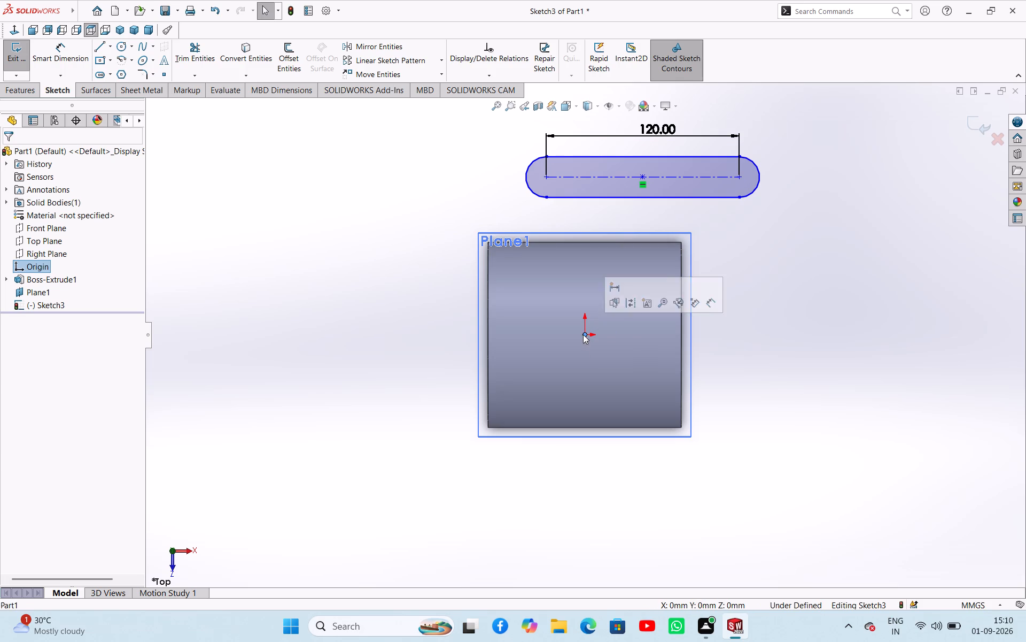
{"action": "left_click", "coordinate": [642, 175], "text": "ctrl"}
{"action": "left_click", "coordinate": [706, 131]}
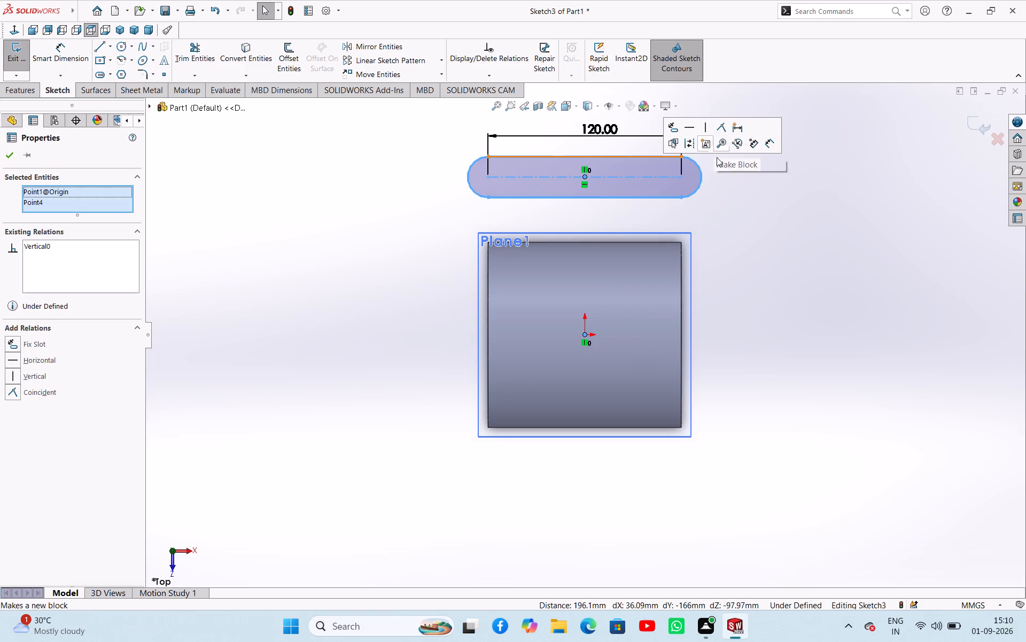
{"action": "left_click", "coordinate": [814, 307]}
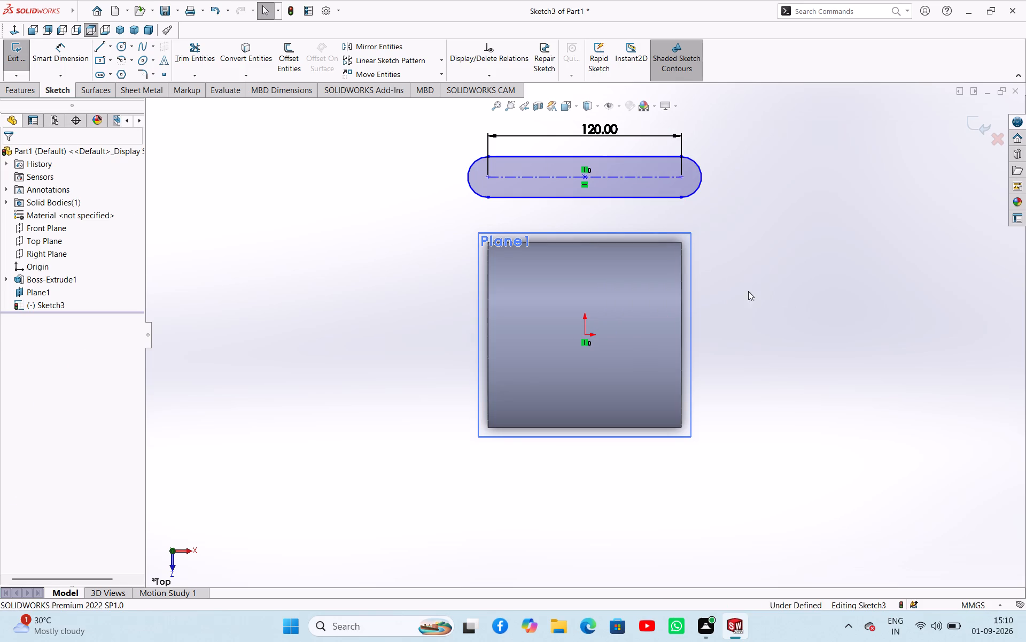
Dimension the radius of the slot's rounded end to 36 mm.
{"action": "right_click_drag", "start_coordinate": [831, 399], "coordinate": [859, 310]}
{"action": "left_click", "coordinate": [703, 180]}
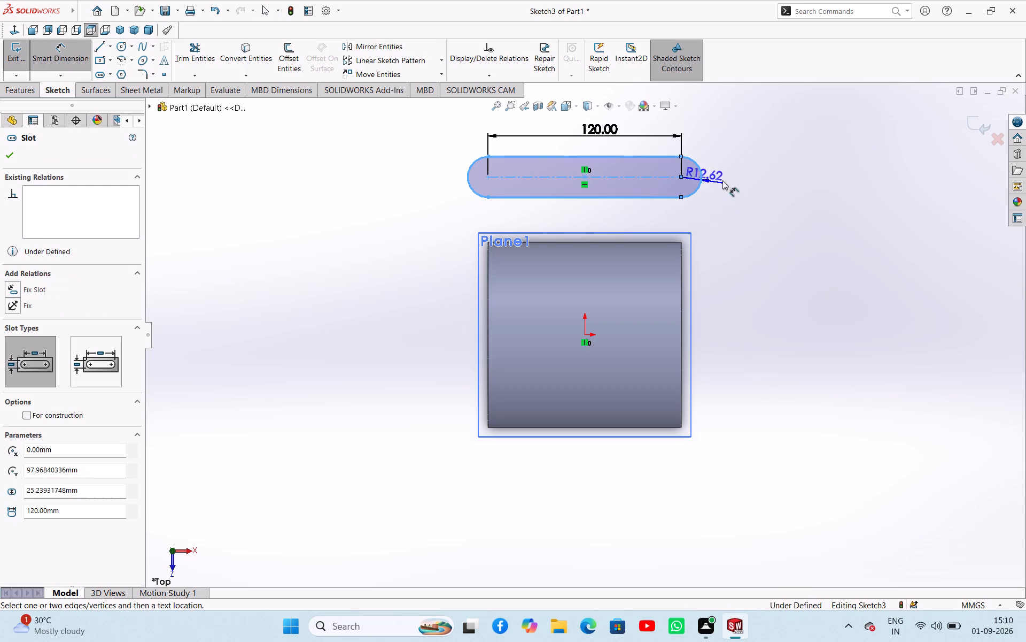
{"action": "left_click", "coordinate": [754, 179]}
{"action": "key", "text": "3"}
{"action": "key", "text": "Return"}
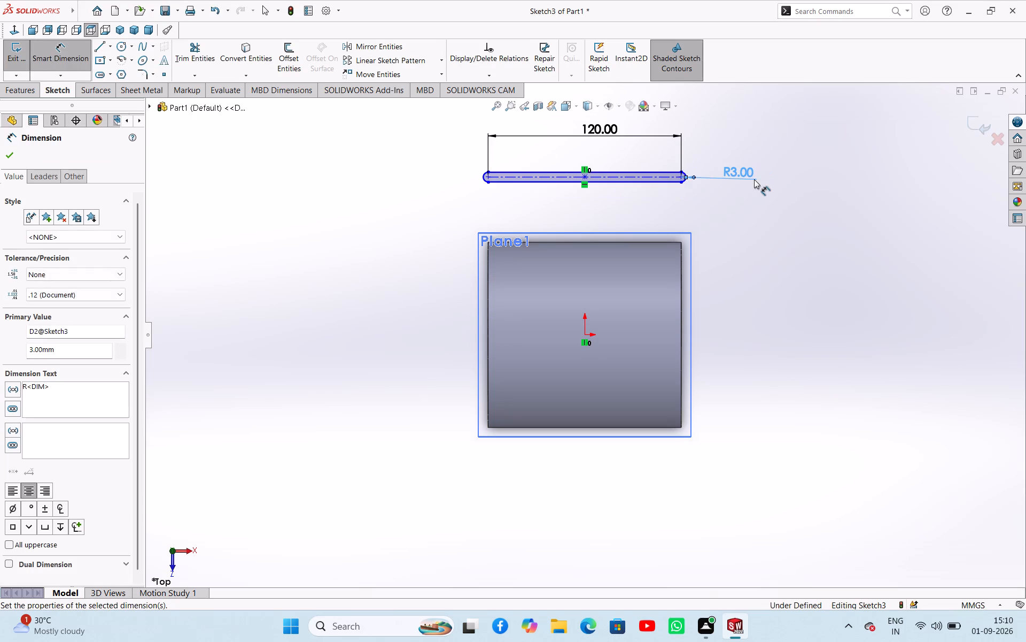
{"action": "double_click", "coordinate": [736, 170]}
{"action": "key", "text": "3"}
{"action": "key", "text": "6"}
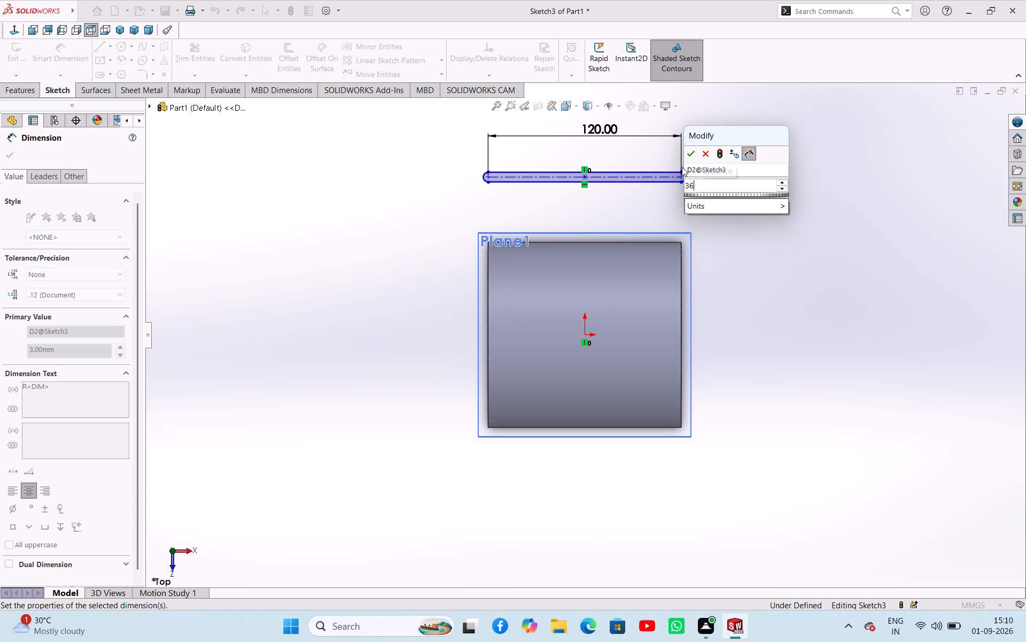
{"action": "key", "text": "Return"}
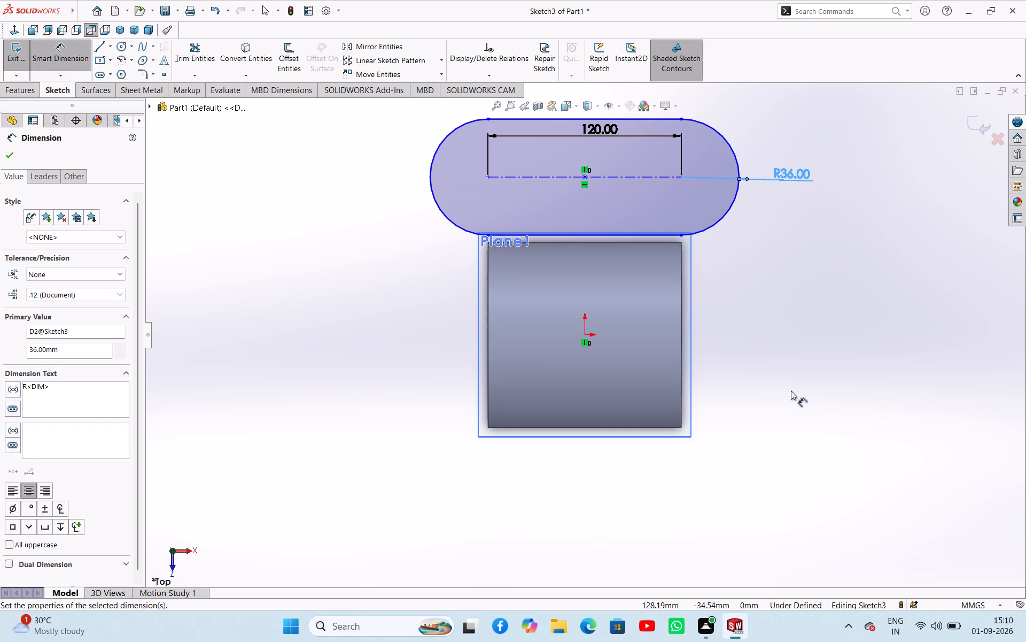
Dimension the distance from the cylinder's far silhouette edge to the slot's centreline to 132.5 mm.
{"action": "left_click", "coordinate": [675, 429]}
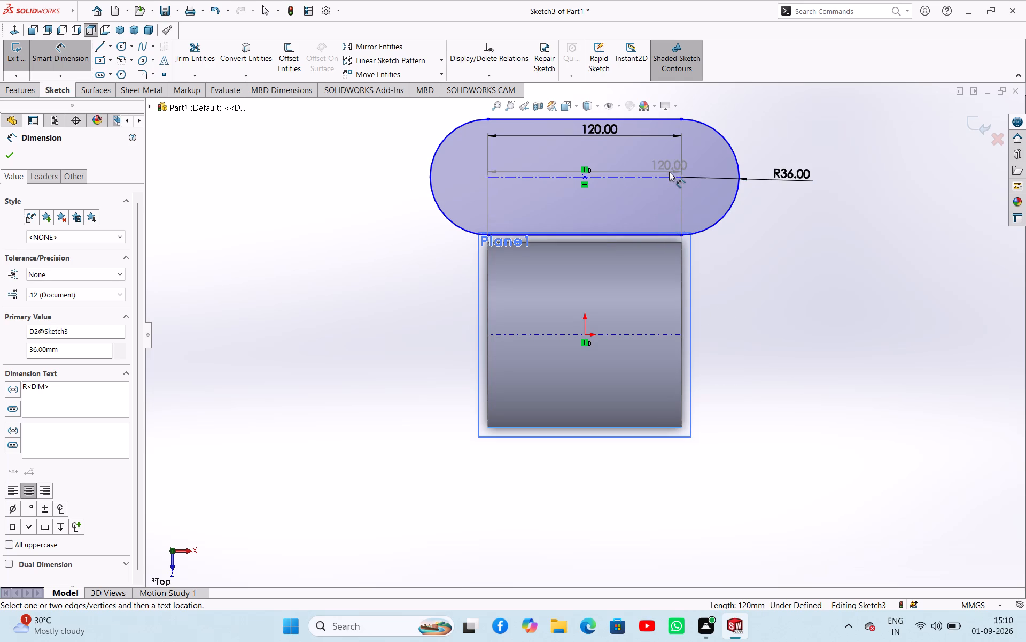
{"action": "left_click", "coordinate": [672, 177]}
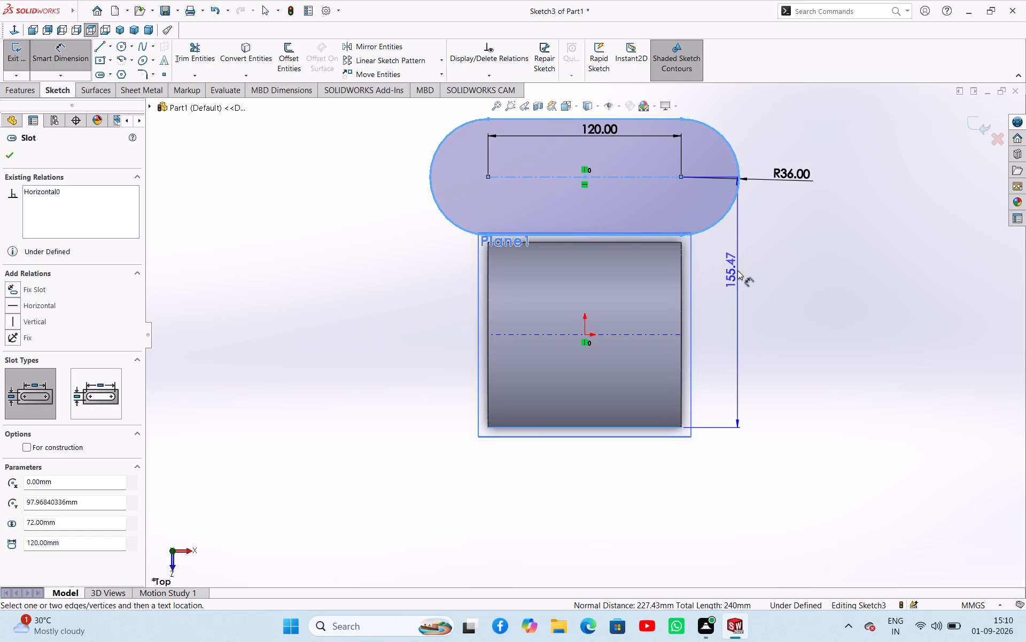
{"action": "left_click", "coordinate": [737, 270]}
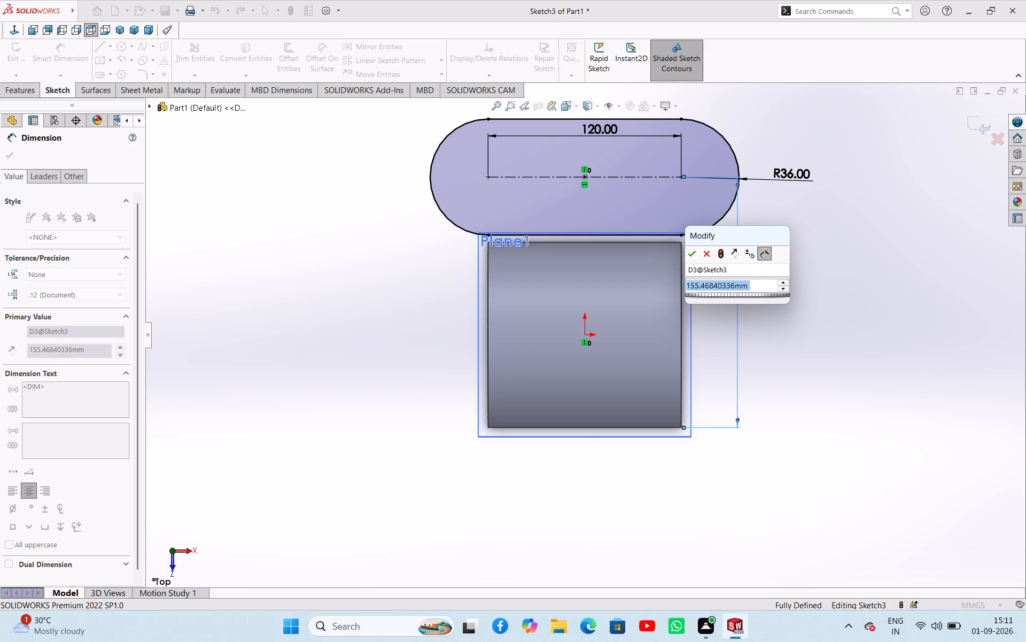
{"action": "key", "text": "1"}
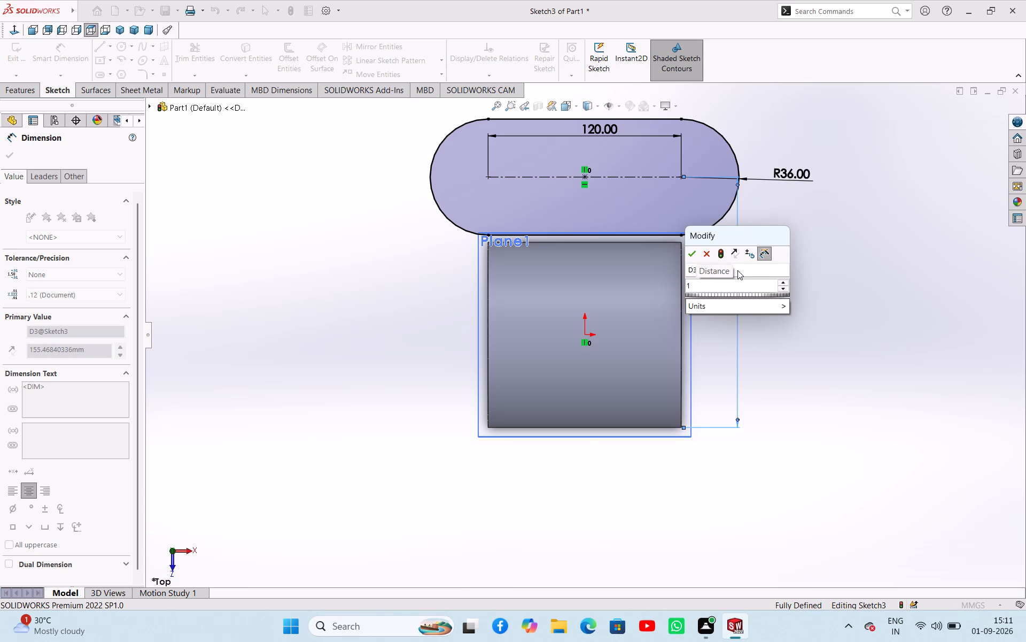
{"action": "type", "text": "32.5"}
{"action": "key", "text": "Return"}
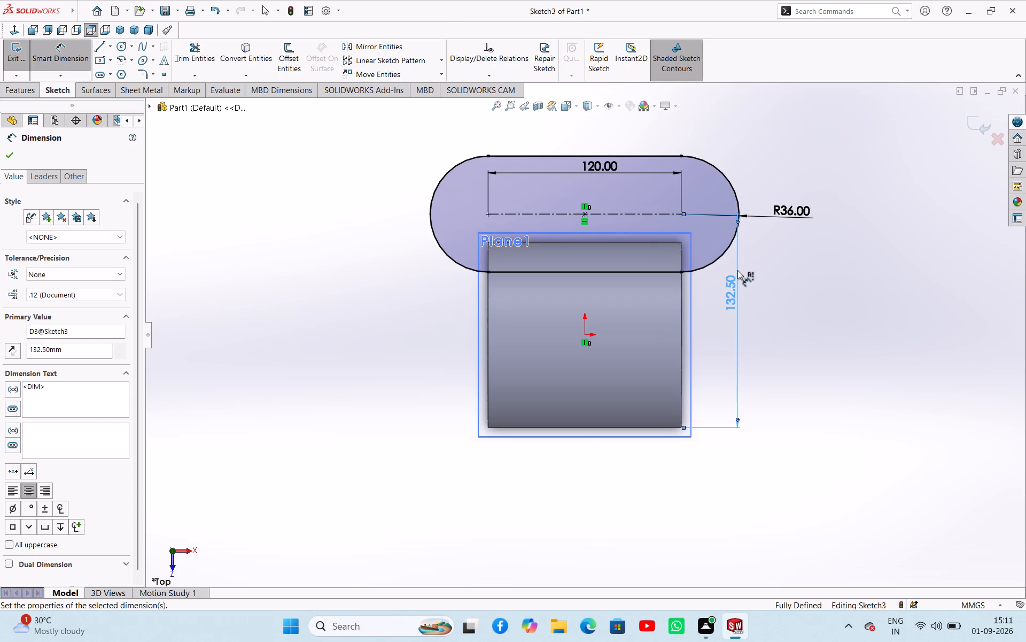
Examine the slot sketch's position relative to the hollow cylinder in 3D and from the Right view, and return to the Top view.
{"action": "middle_click_drag", "start_coordinate": [791, 416], "coordinate": [690, 381]}
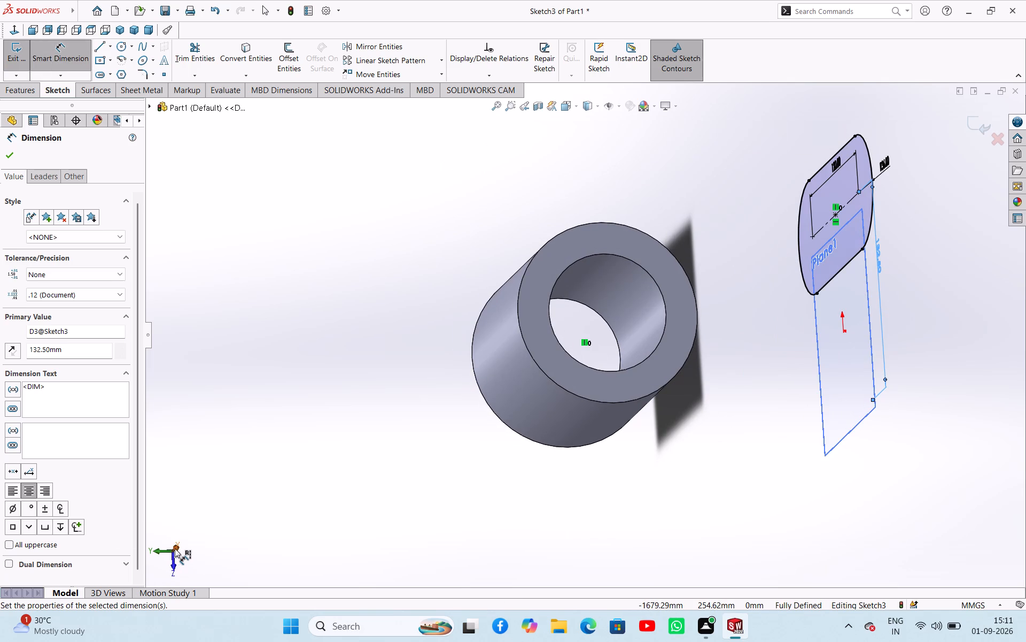
{"action": "left_click", "coordinate": [175, 548]}
{"action": "scroll", "coordinate": [627, 516], "scroll_direction": "up", "scroll_amount": 5}
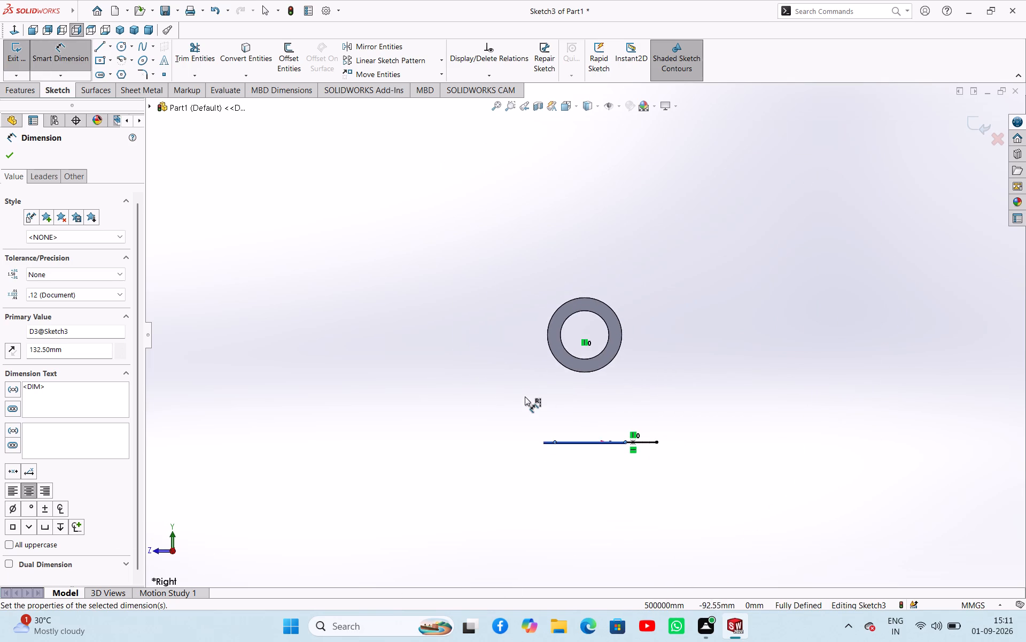
{"action": "scroll", "coordinate": [525, 396], "scroll_direction": "down", "scroll_amount": 4}
{"action": "middle_click_drag", "start_coordinate": [593, 426], "coordinate": [602, 447]}
{"action": "scroll", "coordinate": [597, 462], "scroll_direction": "down", "scroll_amount": 1}
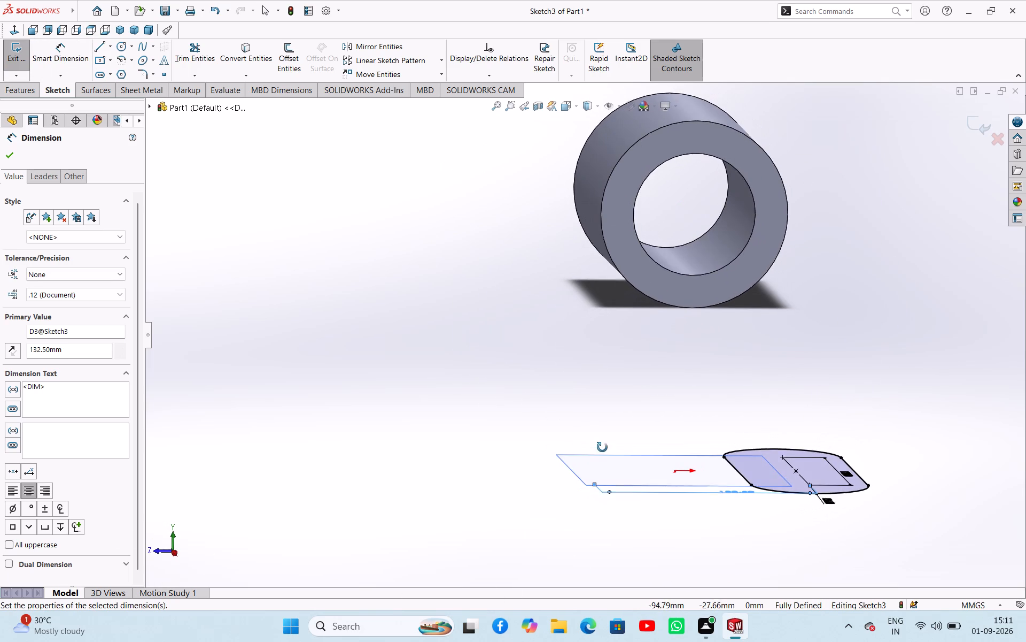
{"action": "middle_click_drag", "start_coordinate": [602, 447], "coordinate": [602, 446]}
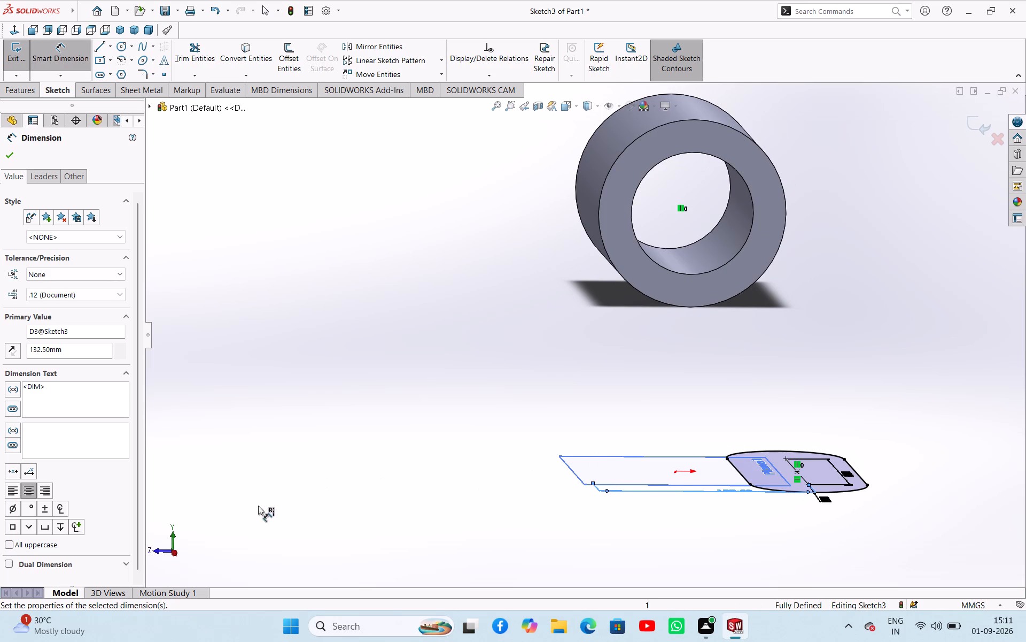
{"action": "left_click", "coordinate": [174, 532]}
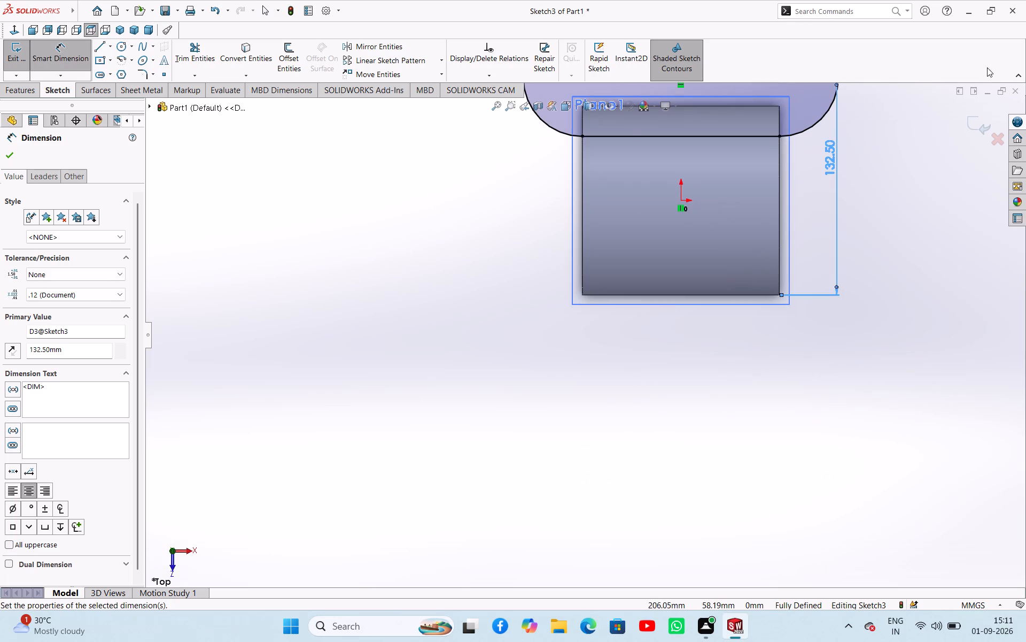
Sketch two circles, about 16 mm and 20 mm in diameter, centred on the slot's two arc centres.
{"action": "scroll", "coordinate": [867, 136], "scroll_direction": "up", "scroll_amount": 4}
{"action": "scroll", "coordinate": [706, 170], "scroll_direction": "down", "scroll_amount": 4}
{"action": "right_click_drag", "start_coordinate": [777, 220], "coordinate": [836, 233]}
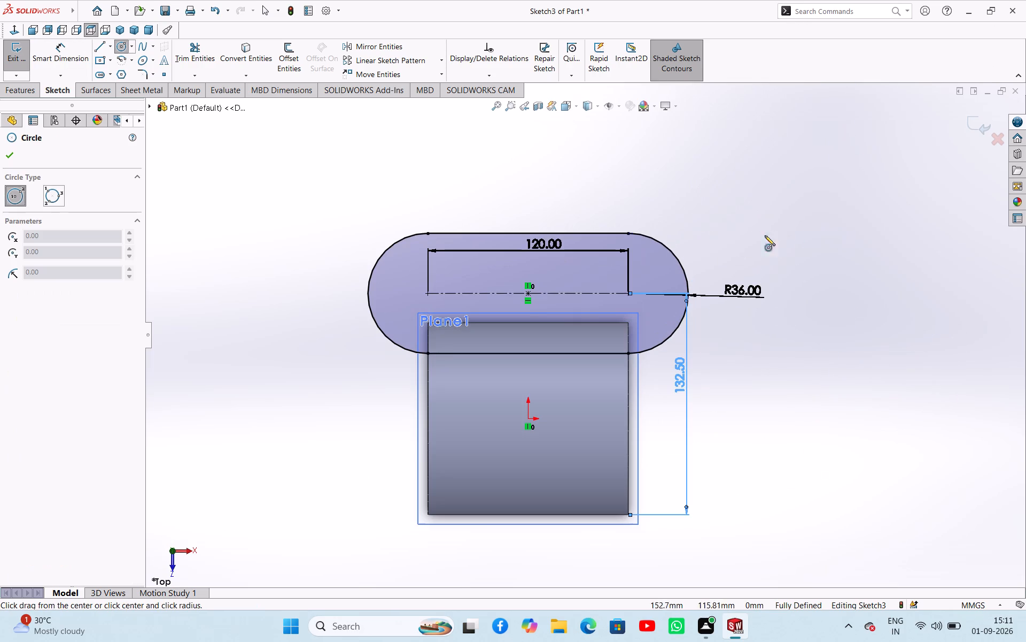
{"action": "left_click", "coordinate": [628, 296]}
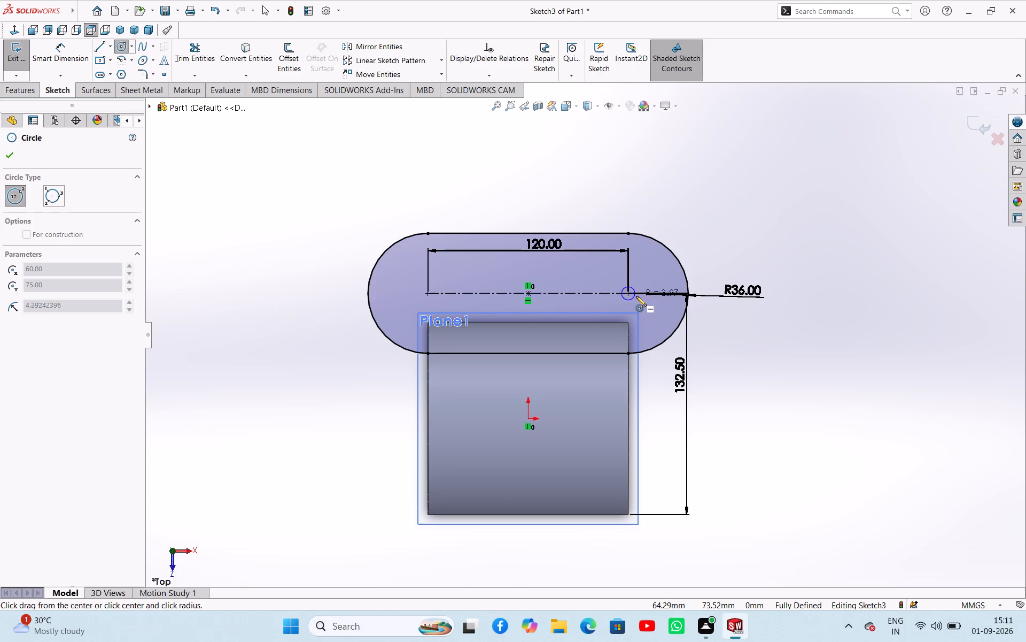
{"action": "left_click", "coordinate": [641, 299]}
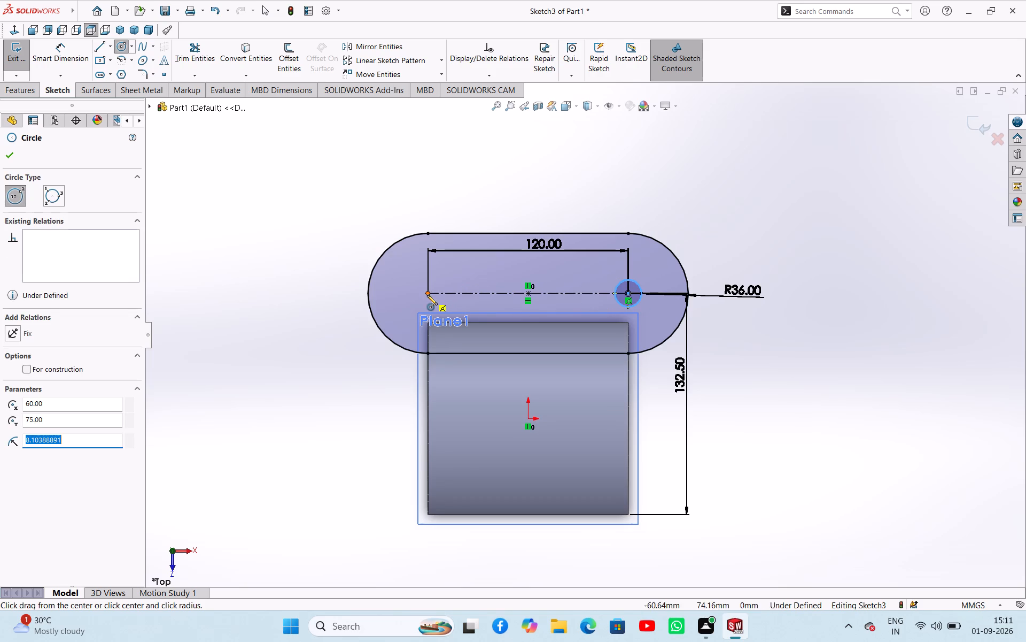
{"action": "left_click", "coordinate": [427, 295]}
{"action": "left_click", "coordinate": [444, 300]}
{"action": "right_click", "coordinate": [269, 241]}
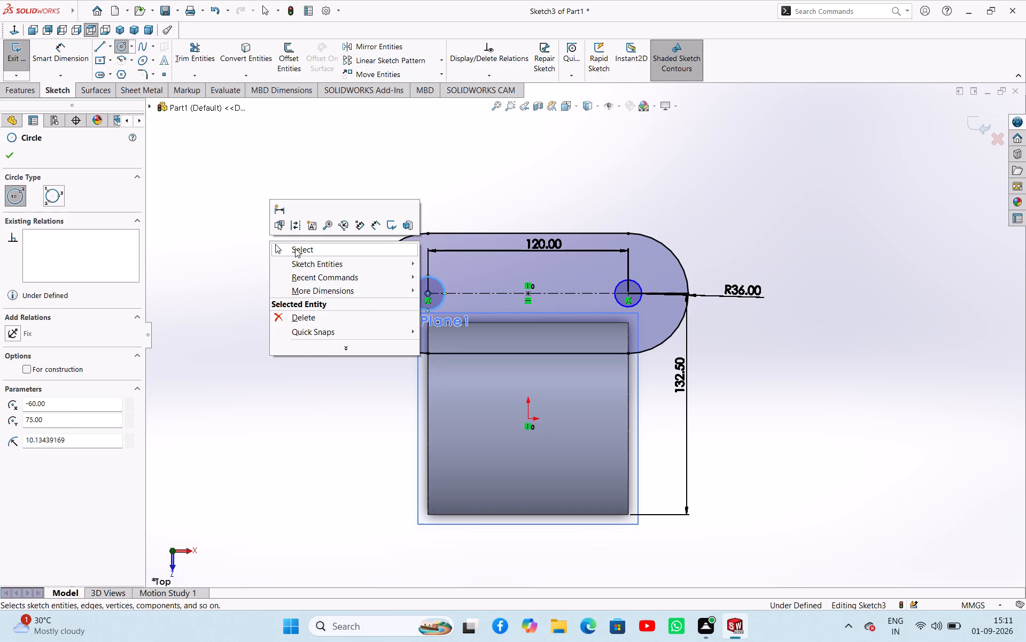
{"action": "left_click", "coordinate": [295, 248]}
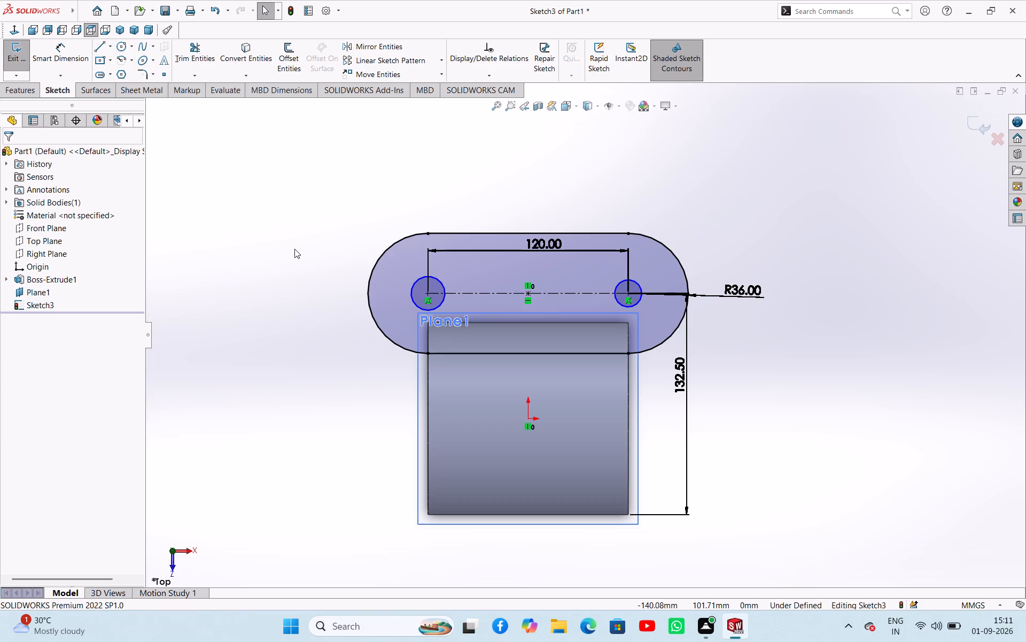
Dimension both circles in the slot to a diameter of 25 mm.
{"action": "right_click_drag", "start_coordinate": [775, 400], "coordinate": [796, 345]}
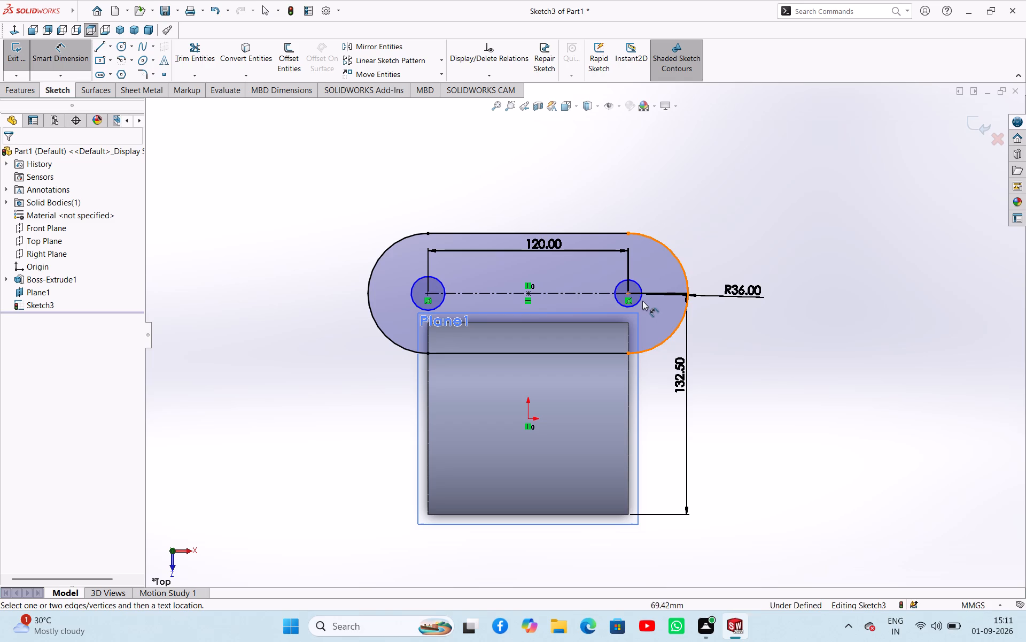
{"action": "left_click", "coordinate": [640, 299]}
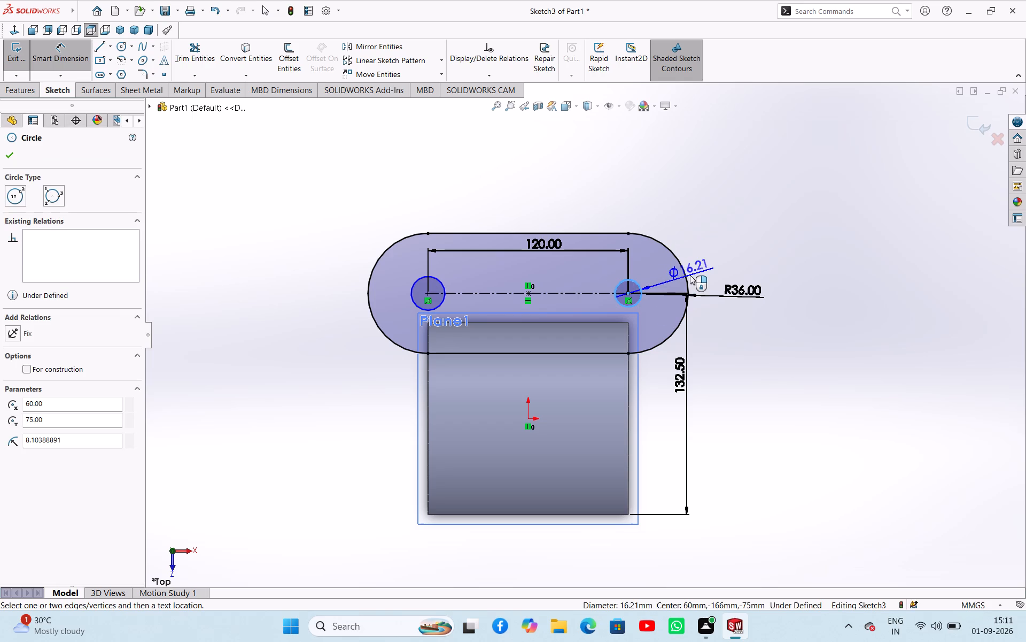
{"action": "left_click", "coordinate": [690, 275]}
{"action": "type", "text": "25"}
{"action": "key", "text": "Return"}
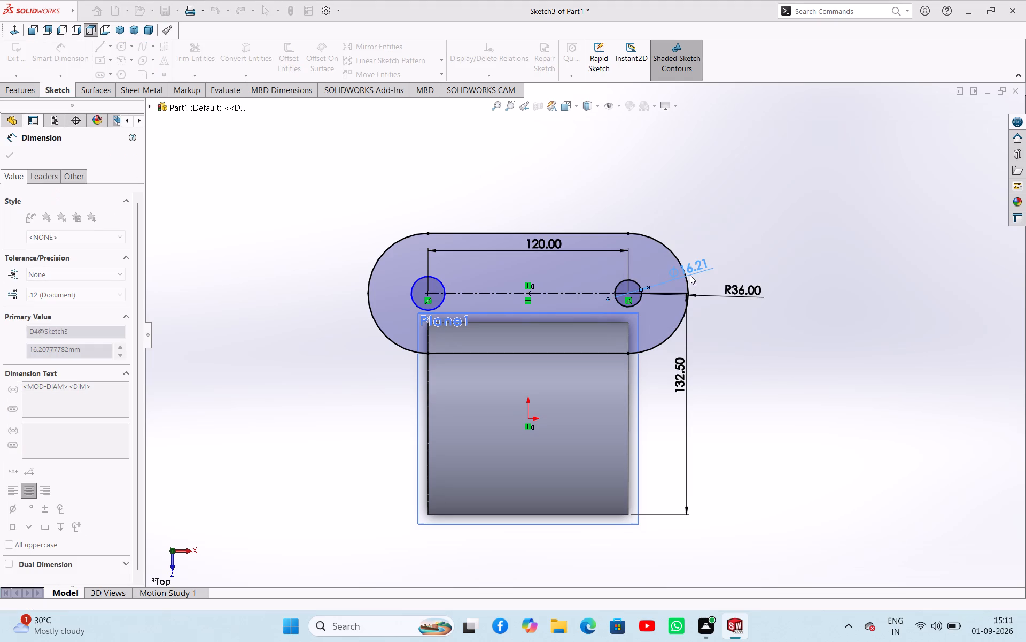
{"action": "left_click", "coordinate": [416, 279]}
{"action": "left_click", "coordinate": [400, 230]}
{"action": "type", "text": "25"}
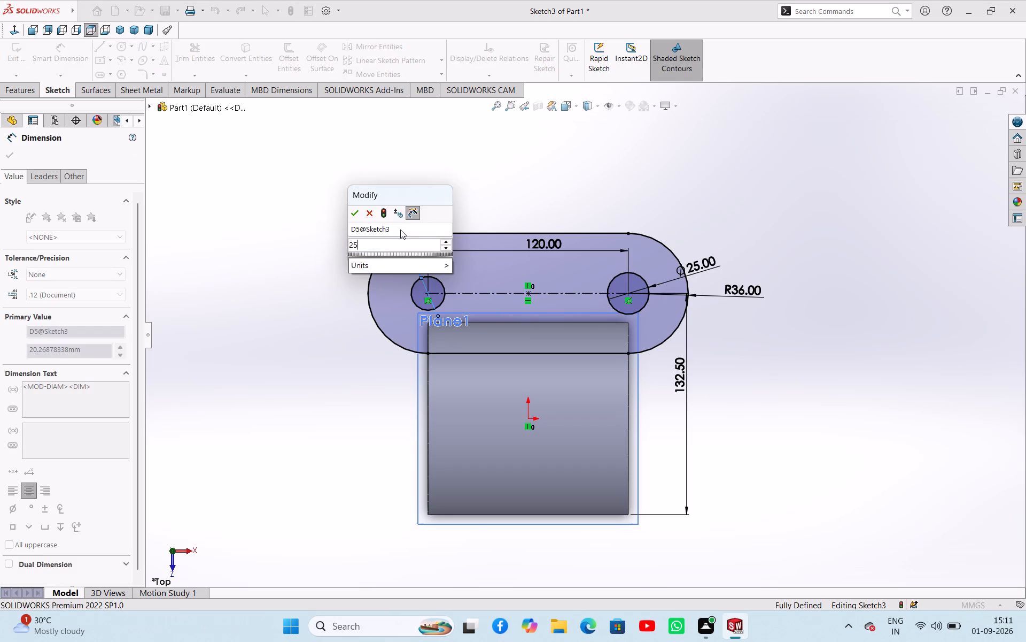
{"action": "key", "text": "Return"}
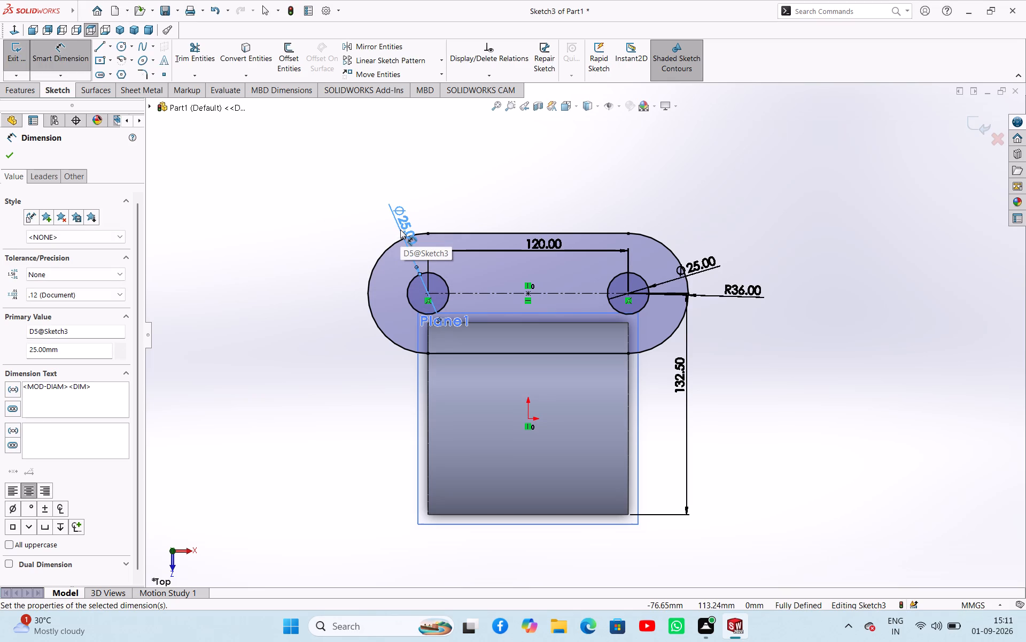
Close the sketch and extrude the slot profile with its two holes as a 30 mm blind boss towards the cylinder.
{"action": "middle_click_drag", "start_coordinate": [763, 424], "coordinate": [693, 376]}
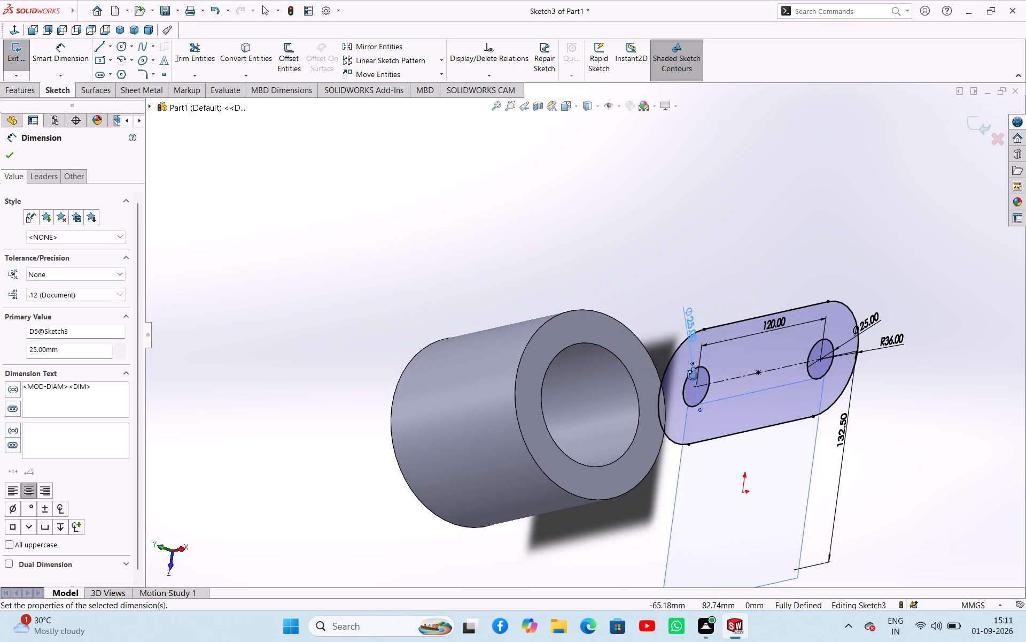
{"action": "middle_click_drag", "start_coordinate": [693, 376], "coordinate": [711, 380]}
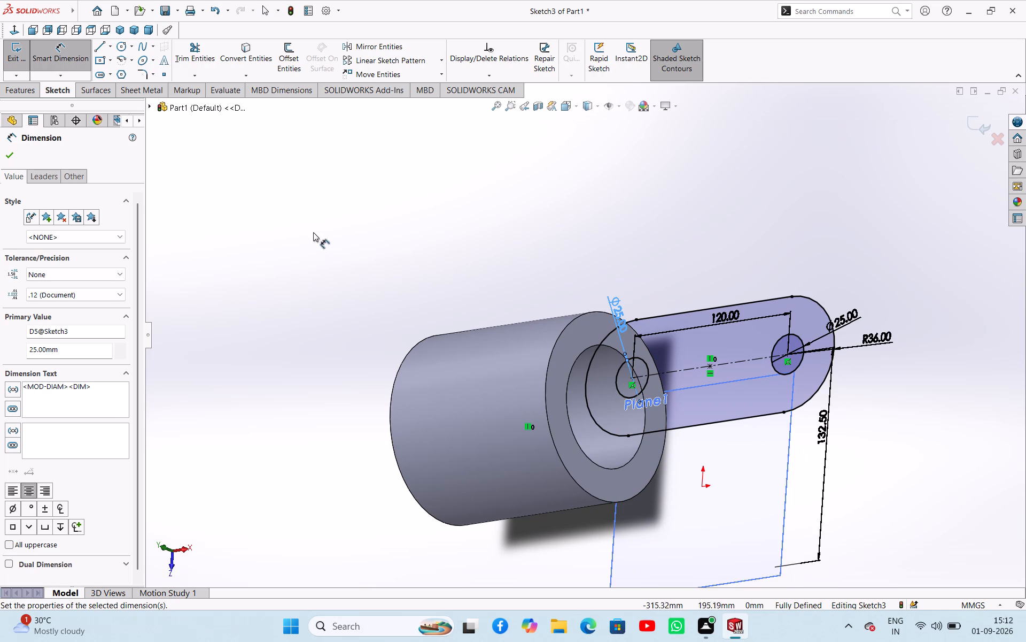
{"action": "left_click", "coordinate": [14, 158]}
{"action": "left_click", "coordinate": [26, 64]}
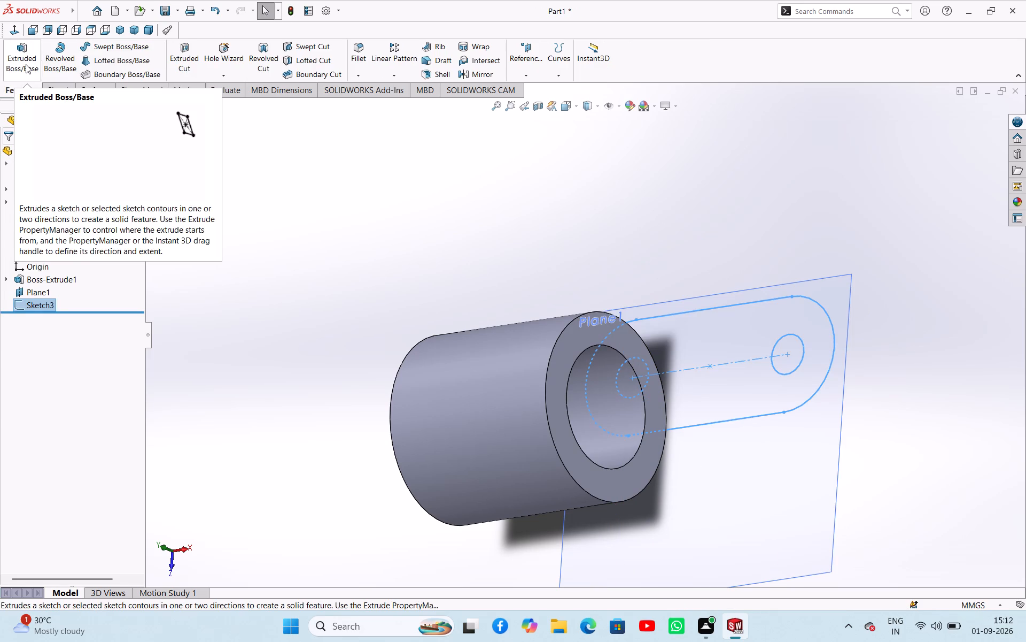
{"action": "left_click", "coordinate": [26, 64]}
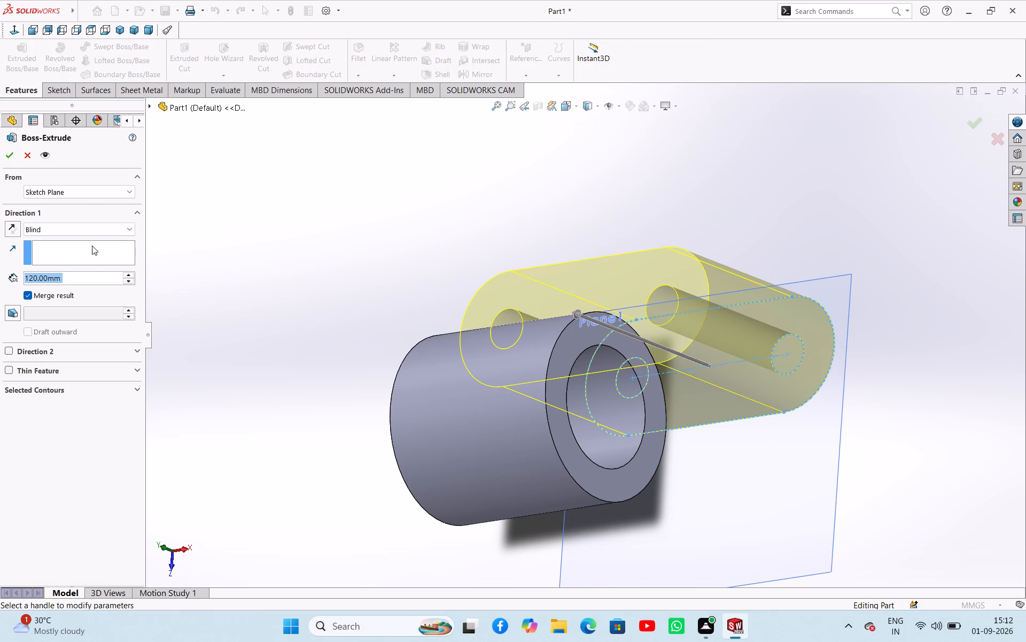
{"action": "triple_click", "coordinate": [127, 278]}
{"action": "triple_click", "coordinate": [127, 278]}
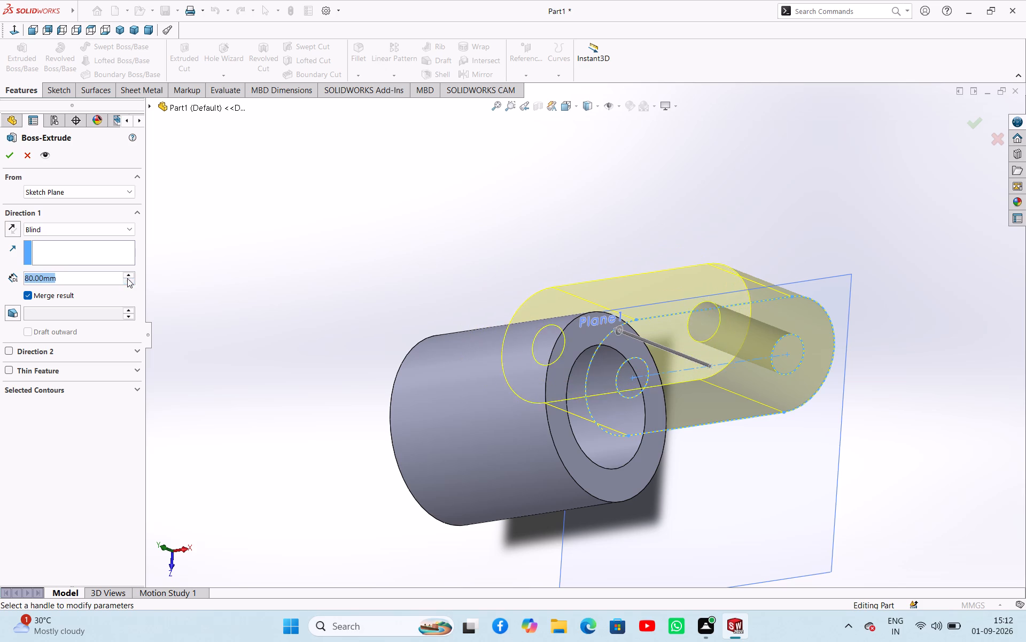
{"action": "double_click", "coordinate": [127, 278]}
{"action": "left_click", "coordinate": [127, 278]}
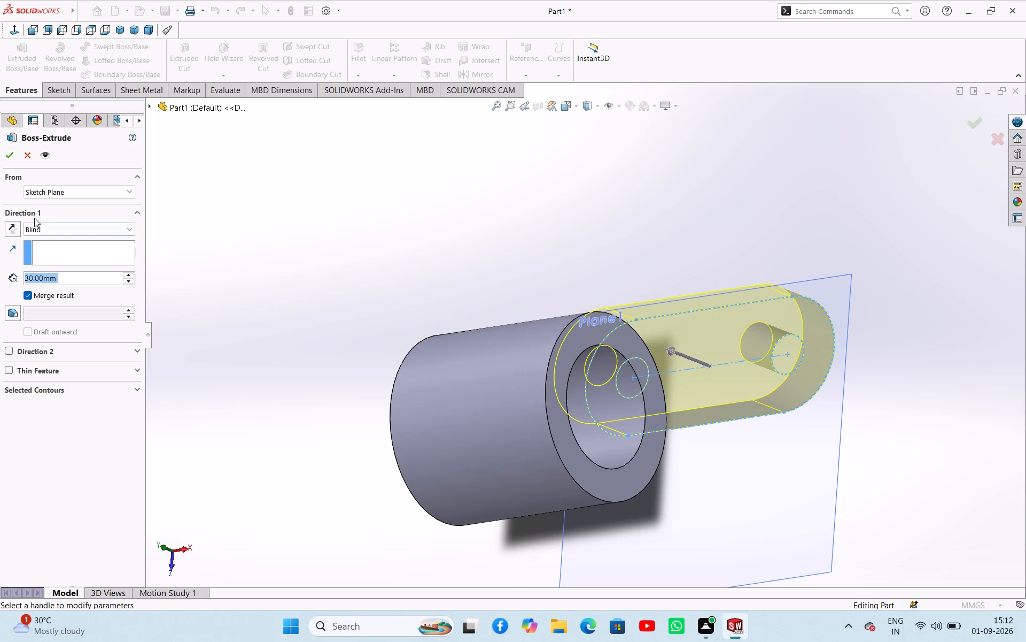
{"action": "left_click", "coordinate": [13, 162]}
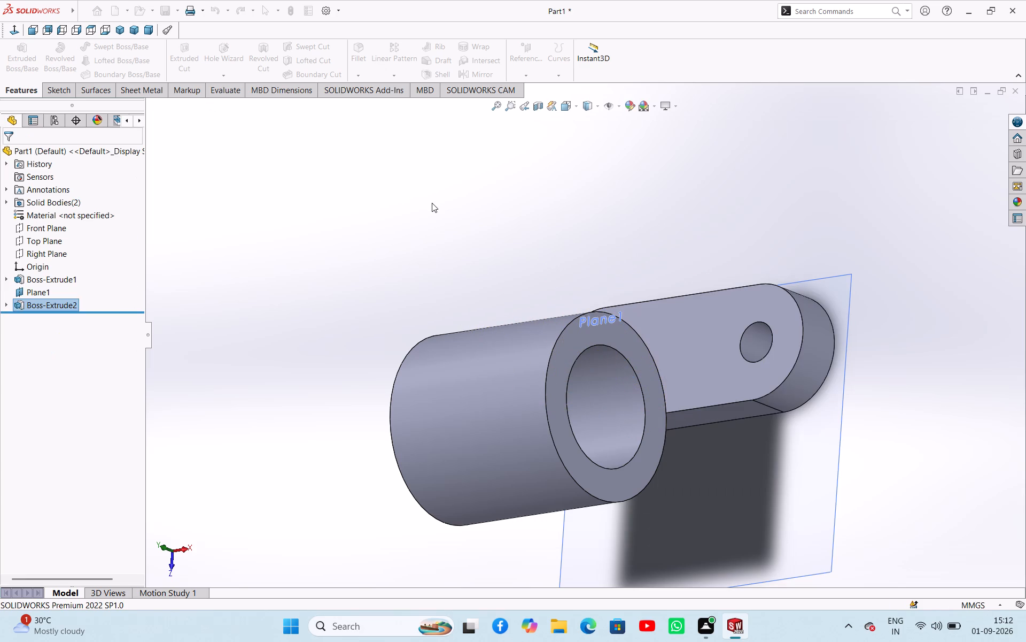
On the slot base's face nearest the cylinder, sketch two circles, about 36 mm and 41 mm in diameter, centred on the two holes.
{"action": "left_click", "coordinate": [432, 203]}
{"action": "middle_click_drag", "start_coordinate": [505, 245], "coordinate": [479, 262]}
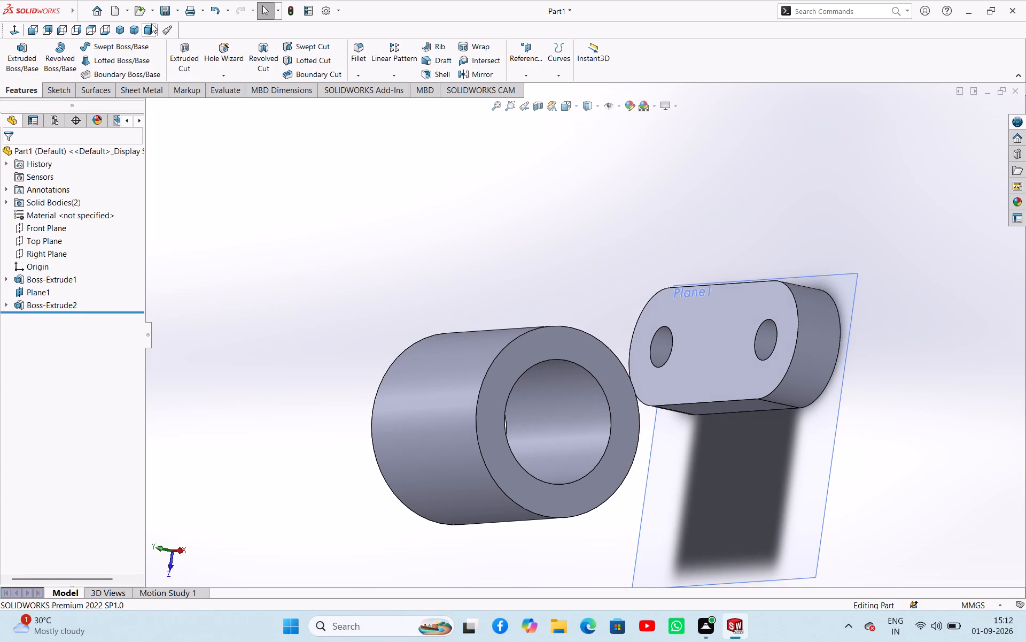
{"action": "left_click", "coordinate": [125, 30]}
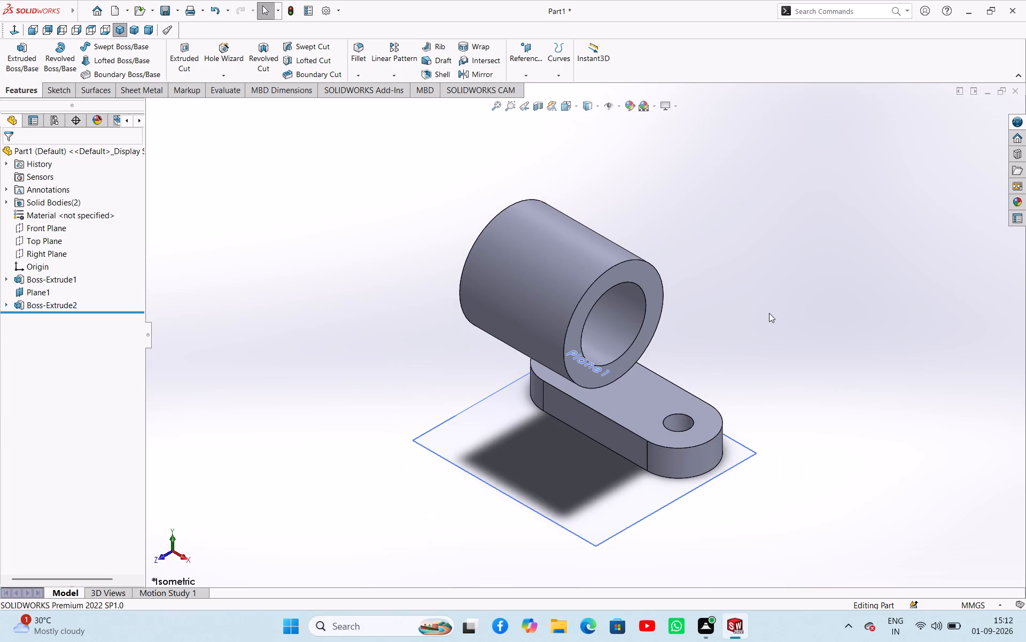
{"action": "scroll", "coordinate": [767, 313], "scroll_direction": "up", "scroll_amount": 1}
{"action": "scroll", "coordinate": [702, 262], "scroll_direction": "down", "scroll_amount": 1}
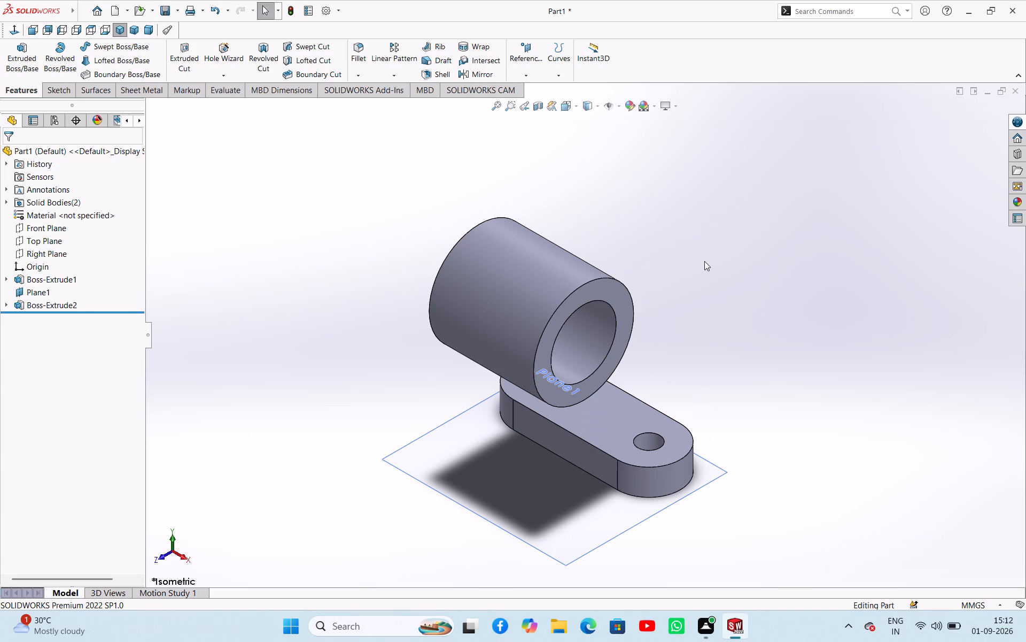
{"action": "left_click", "coordinate": [672, 429]}
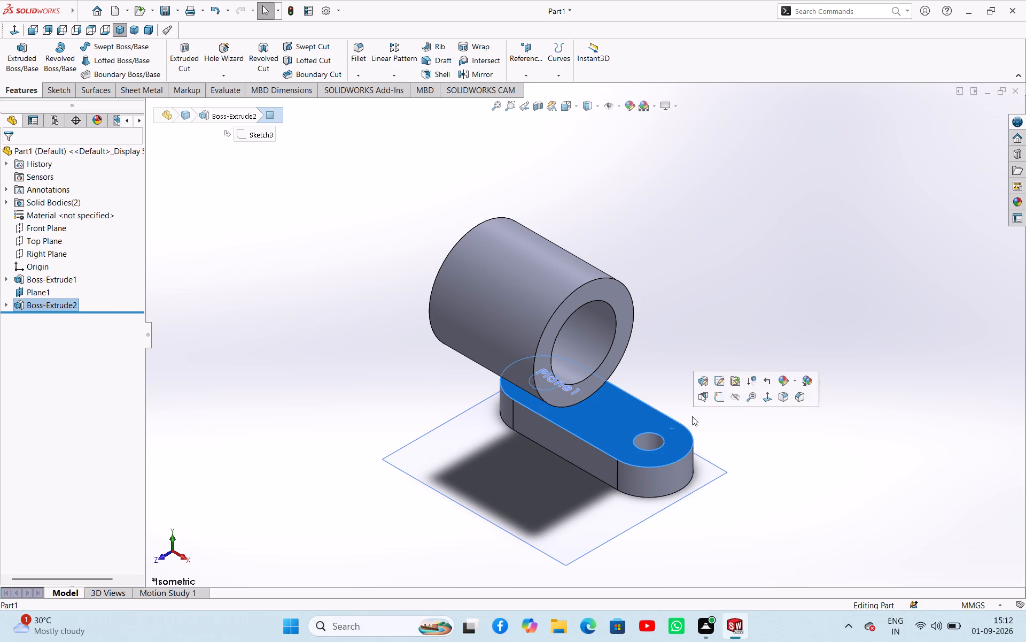
{"action": "left_click", "coordinate": [716, 400]}
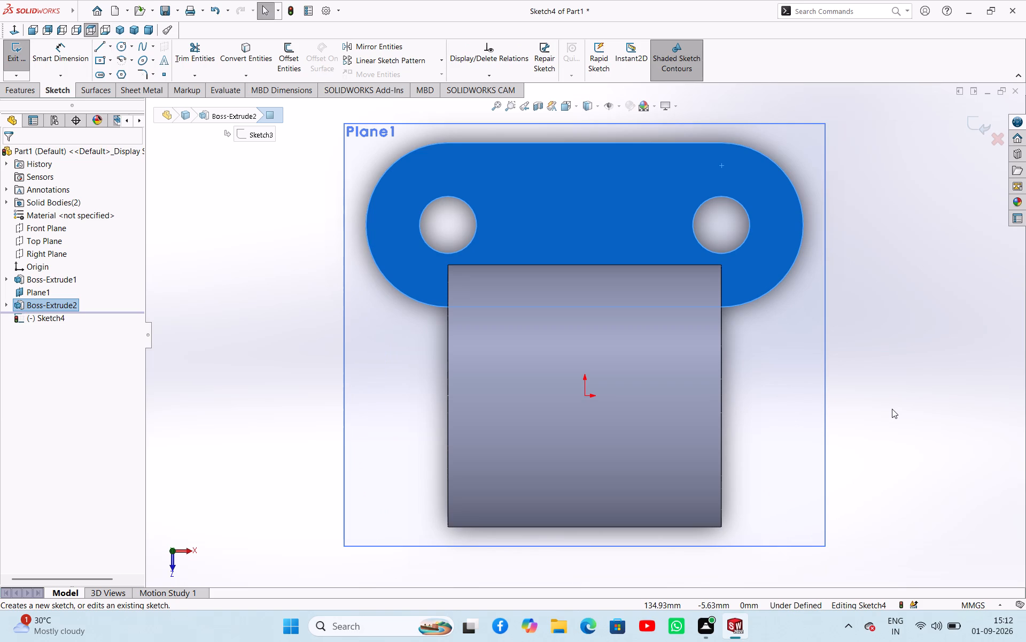
{"action": "left_click", "coordinate": [935, 439]}
{"action": "right_click_drag", "start_coordinate": [927, 445], "coordinate": [943, 396]}
{"action": "right_click_drag", "start_coordinate": [933, 413], "coordinate": [995, 439]}
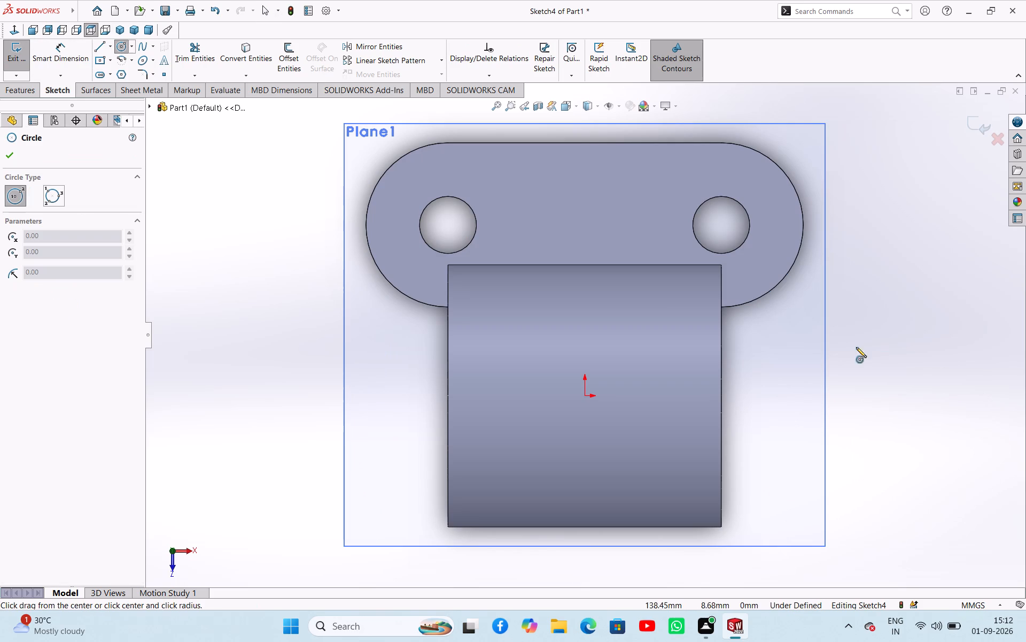
{"action": "left_click", "coordinate": [721, 225]}
{"action": "left_click", "coordinate": [751, 254]}
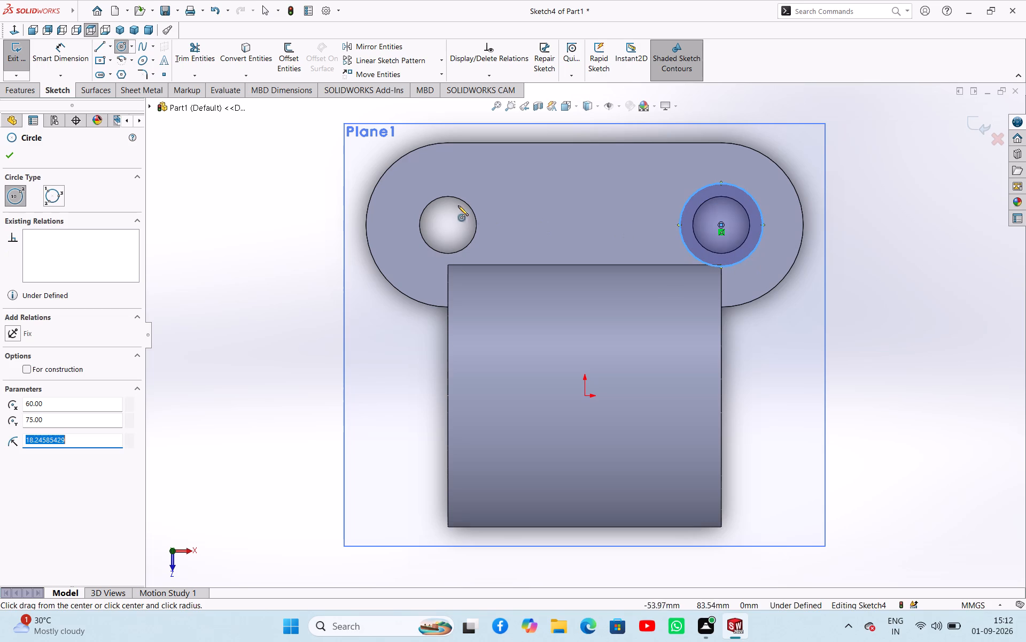
{"action": "left_click", "coordinate": [449, 223]}
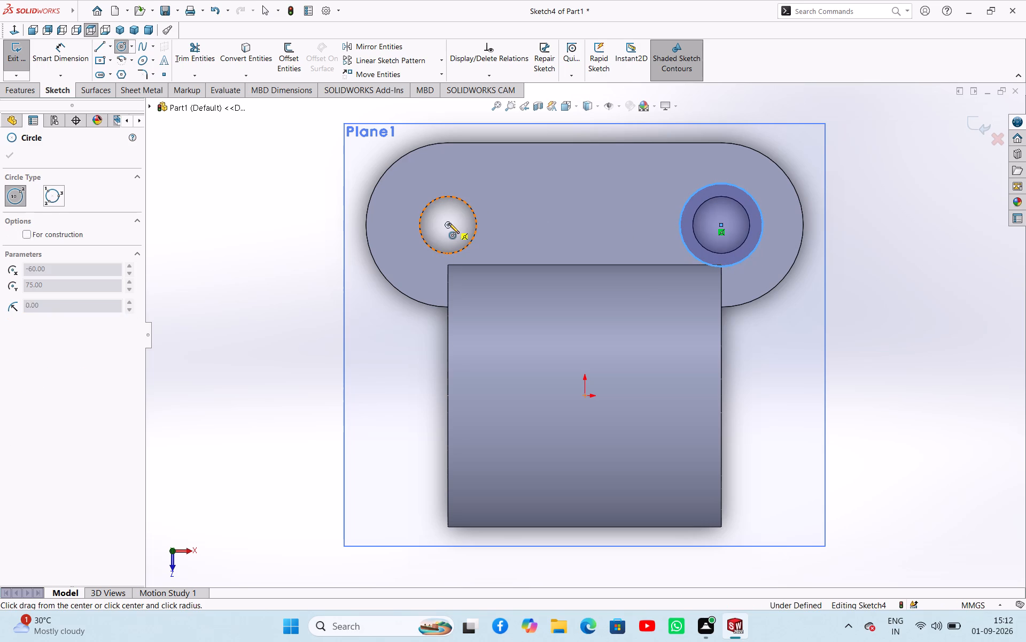
{"action": "left_click", "coordinate": [489, 246]}
{"action": "right_click", "coordinate": [178, 212]}
{"action": "left_click", "coordinate": [226, 221]}
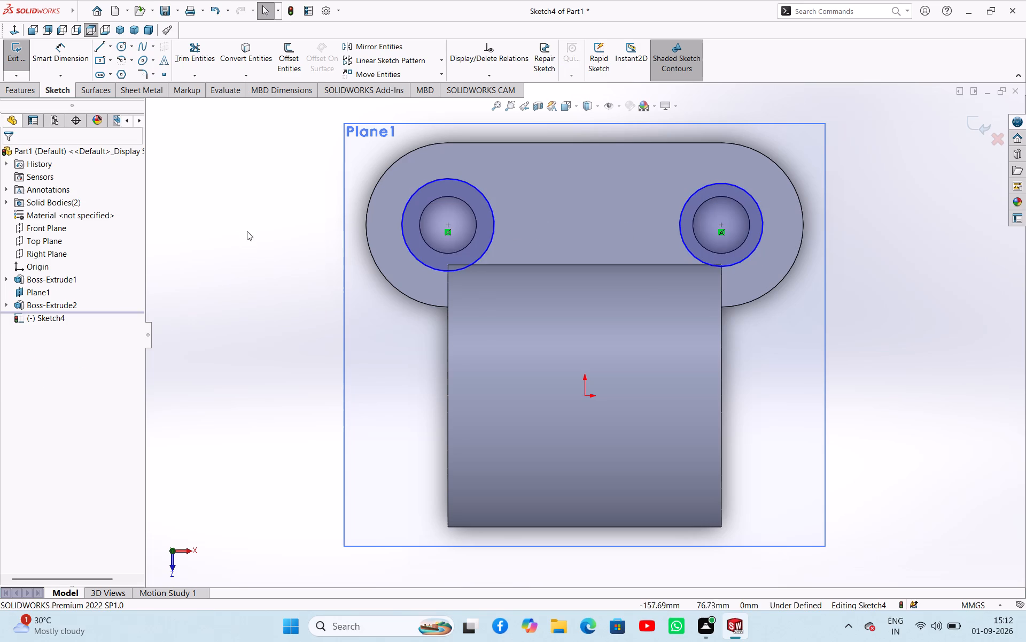
Add an Equal relation between the two new circles around the base's holes.
{"action": "left_click", "coordinate": [401, 237], "text": "ctrl"}
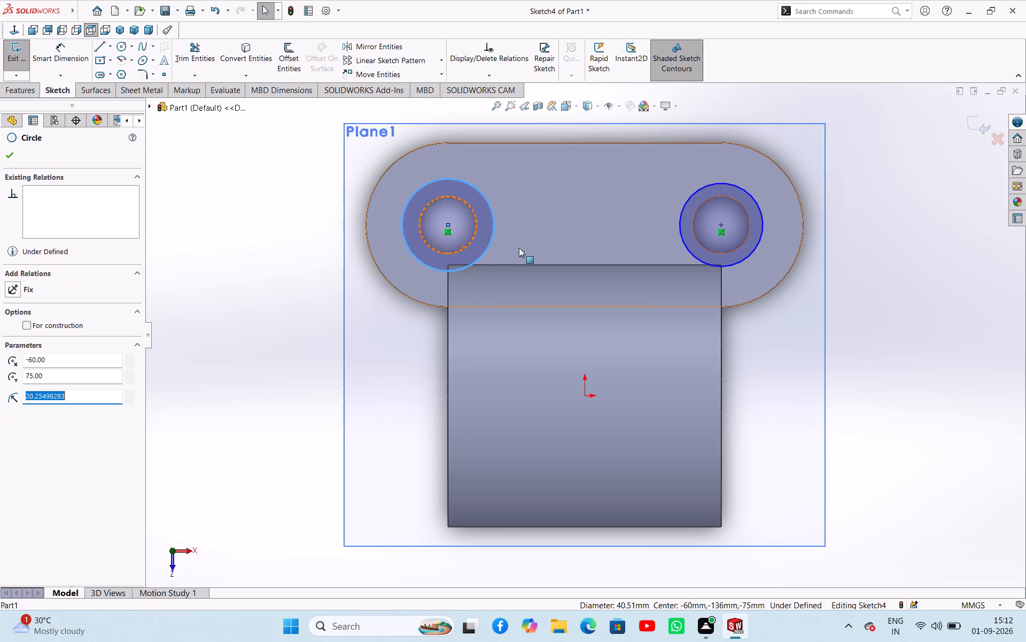
{"action": "left_click", "coordinate": [677, 225], "text": "ctrl"}
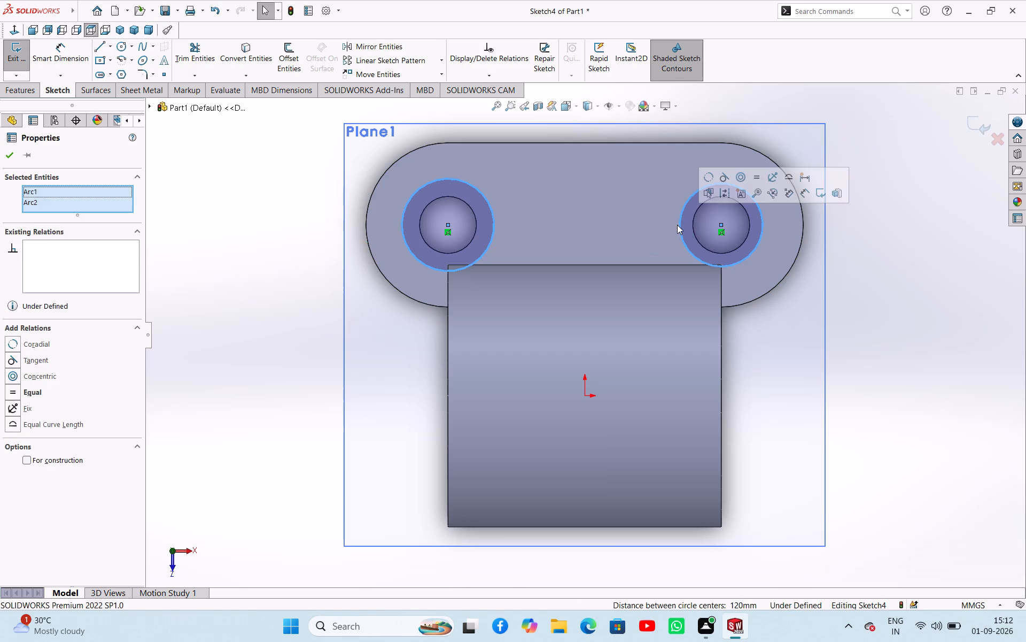
{"action": "left_click", "coordinate": [753, 180]}
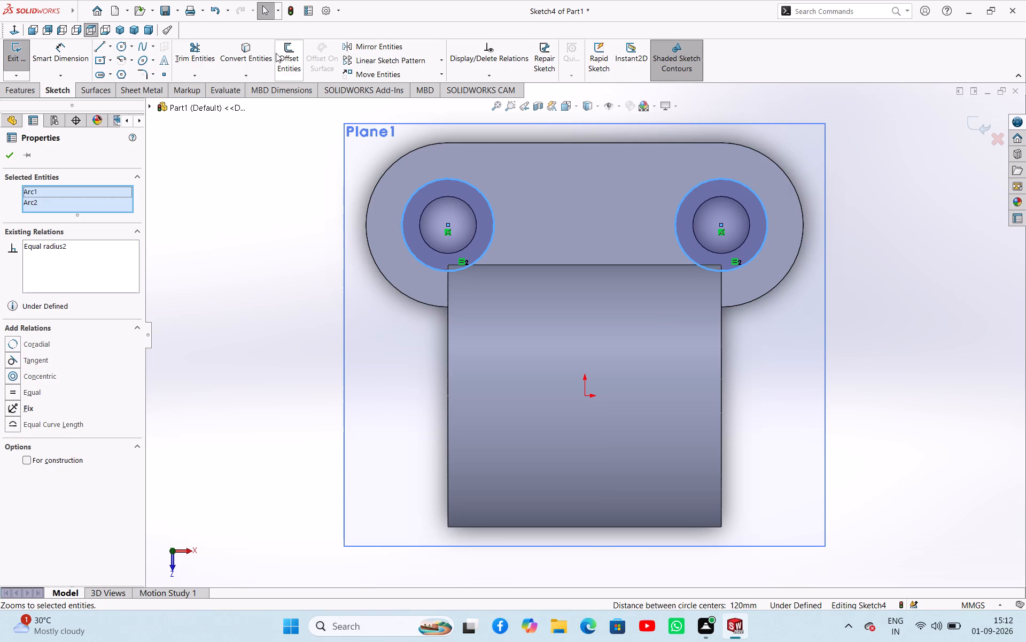
Convert the circular edges of both 25 mm holes into sketch entities.
{"action": "left_click", "coordinate": [264, 51]}
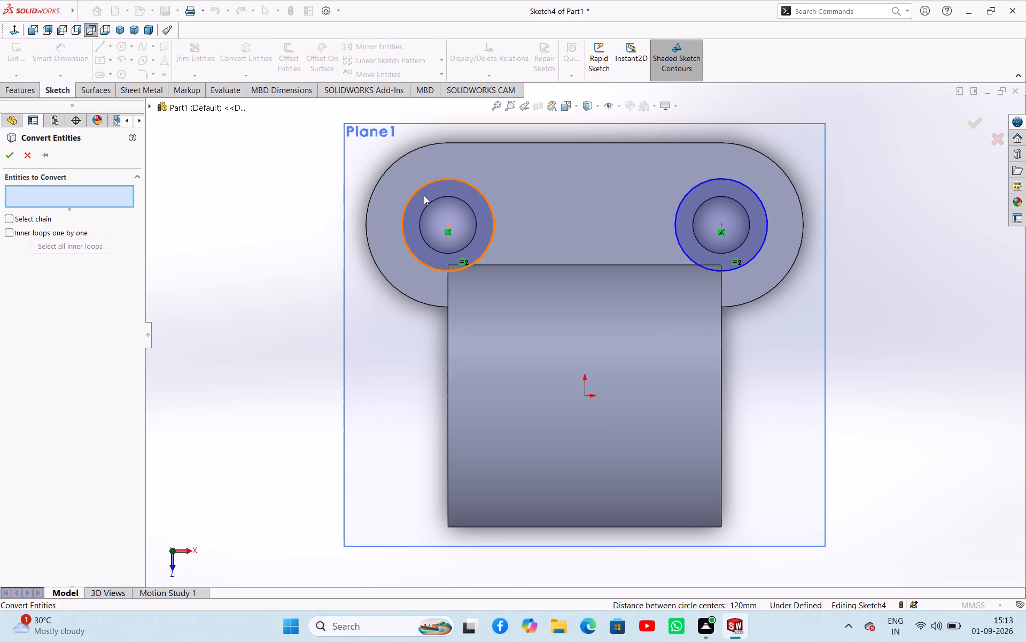
{"action": "left_click", "coordinate": [429, 202]}
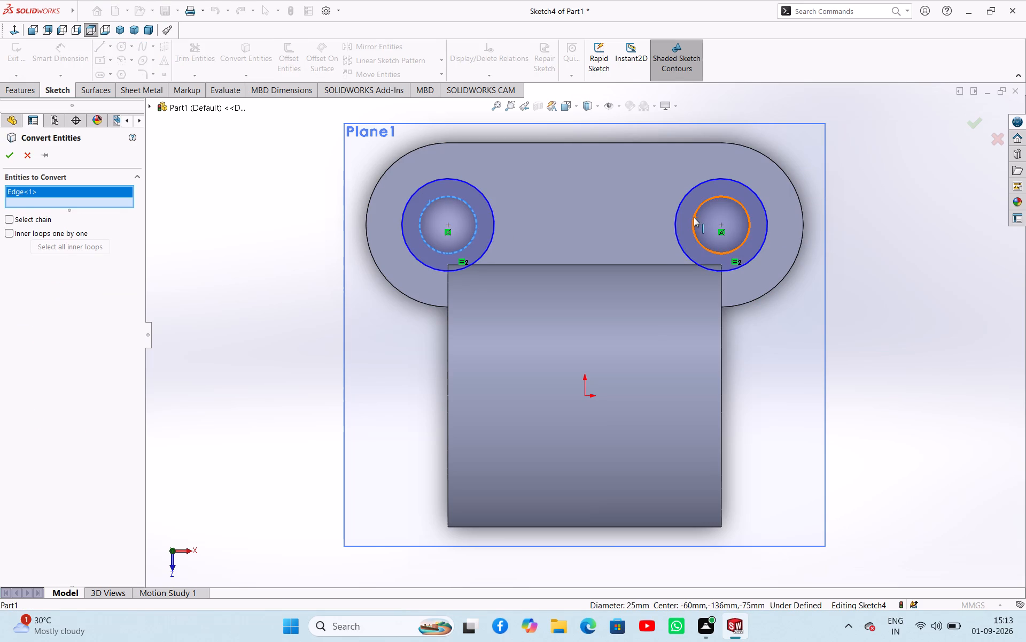
{"action": "left_click", "coordinate": [694, 217]}
{"action": "left_click", "coordinate": [11, 151]}
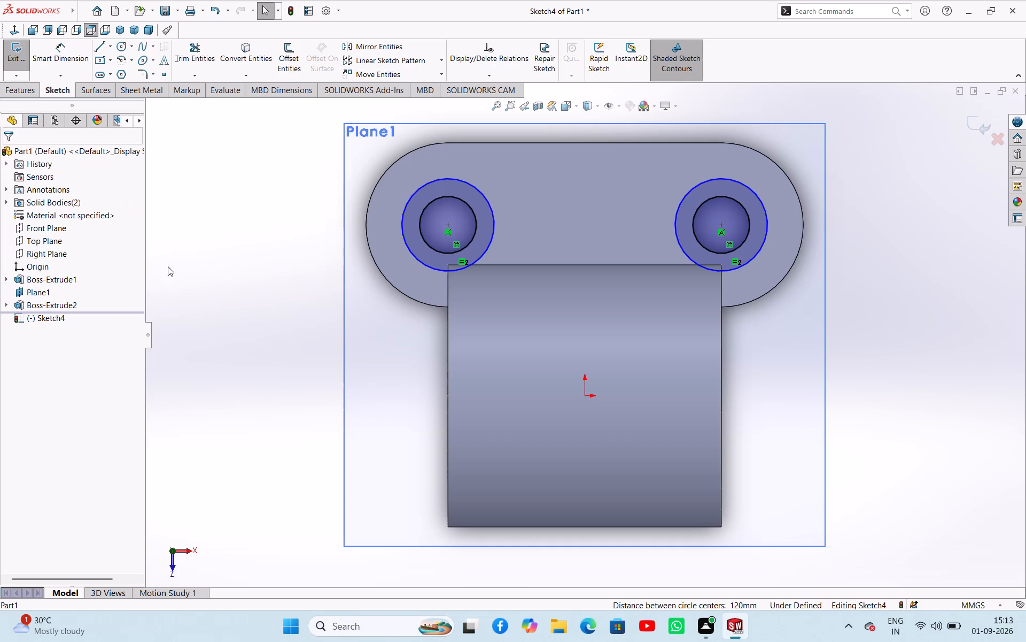
Dimension one of the equal outer circles to a diameter of 60 mm.
{"action": "right_click_drag", "start_coordinate": [192, 275], "coordinate": [208, 205]}
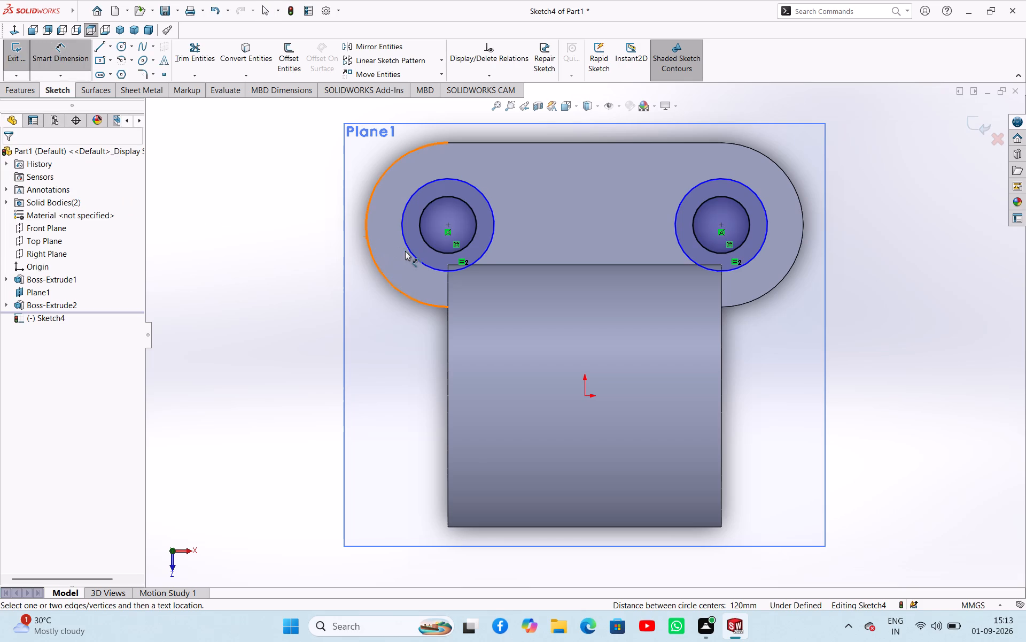
{"action": "left_click_drag", "start_coordinate": [409, 252], "coordinate": [403, 255]}
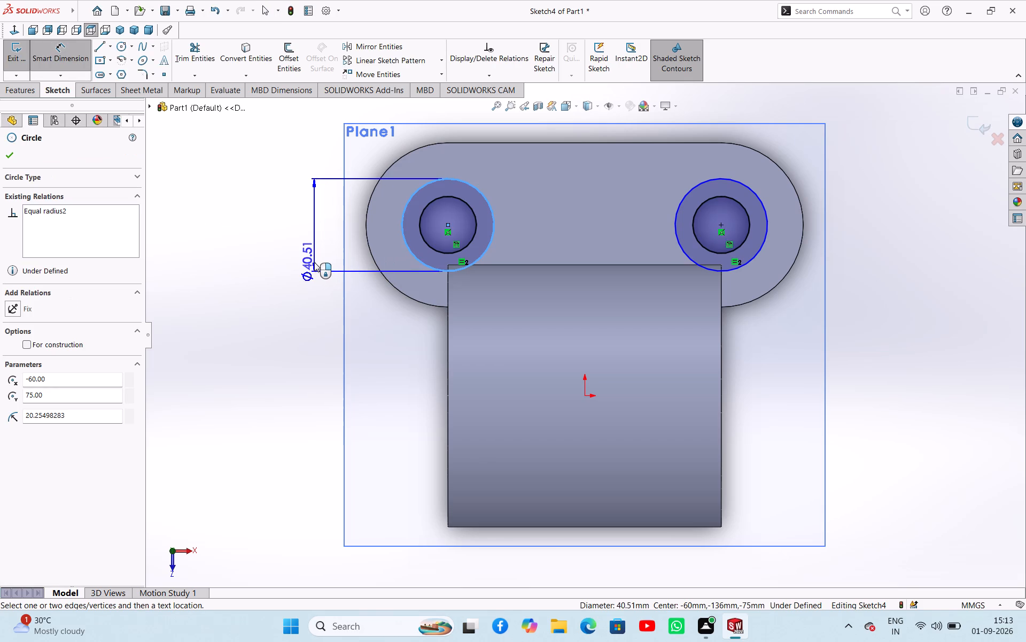
{"action": "left_click", "coordinate": [314, 262]}
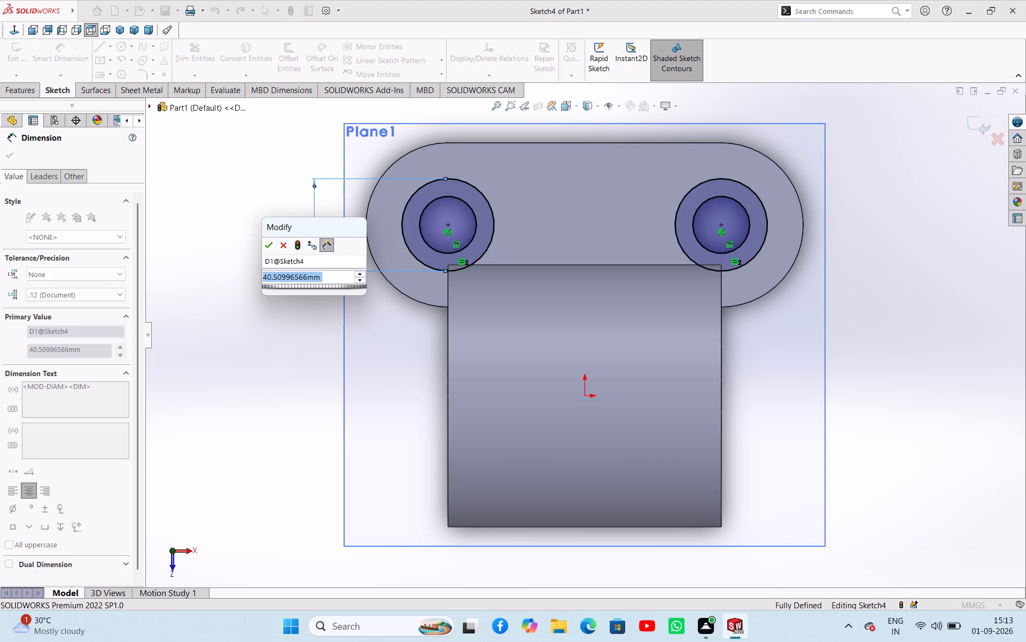
{"action": "type", "text": "60"}
{"action": "key", "text": "Return"}
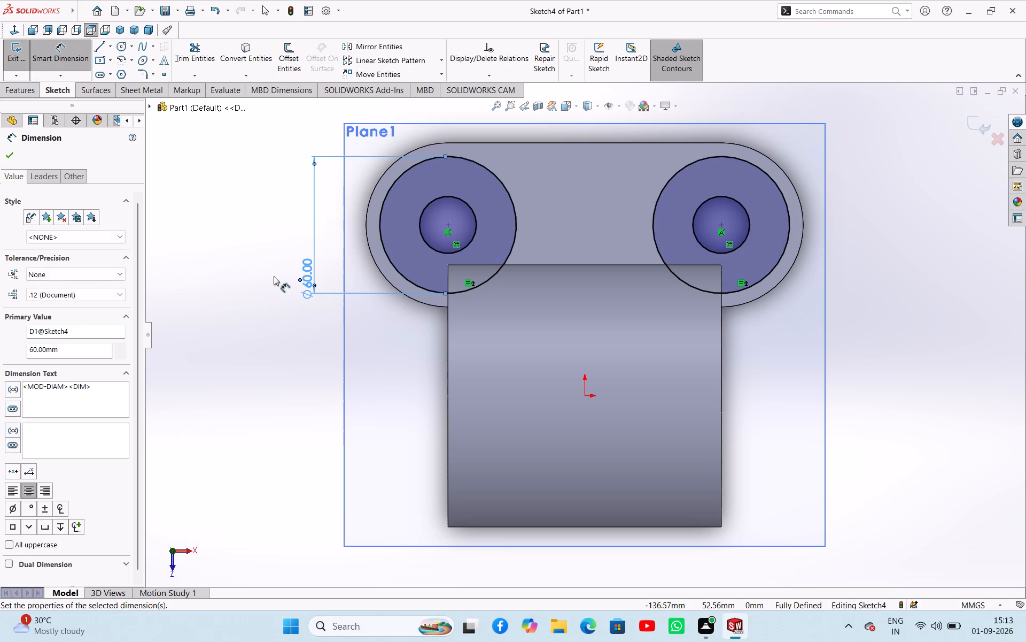
{"action": "left_click", "coordinate": [6, 153]}
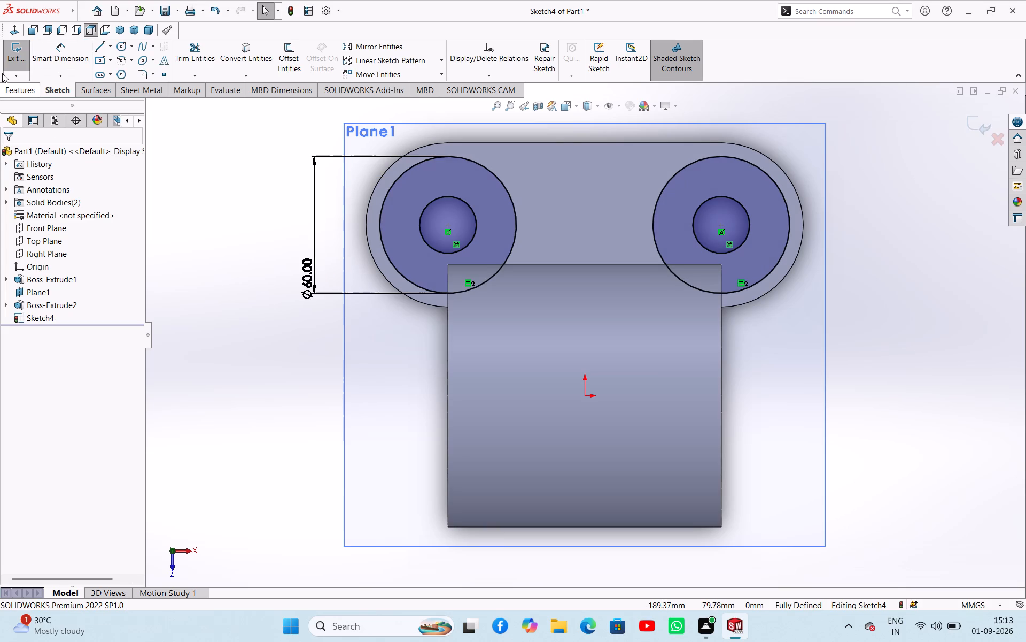
Close the sketch and extrude the two ring profiles as a 6 mm blind boss on the slot base, merging the result.
{"action": "left_click", "coordinate": [12, 64]}
{"action": "middle_click_drag", "start_coordinate": [180, 279], "coordinate": [132, 271]}
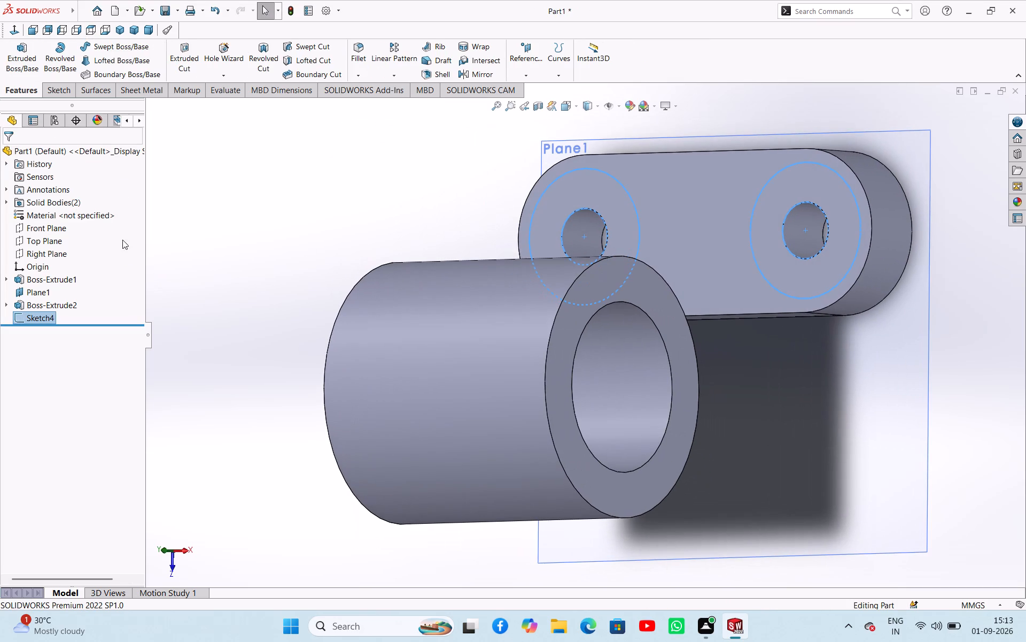
{"action": "left_click", "coordinate": [38, 63]}
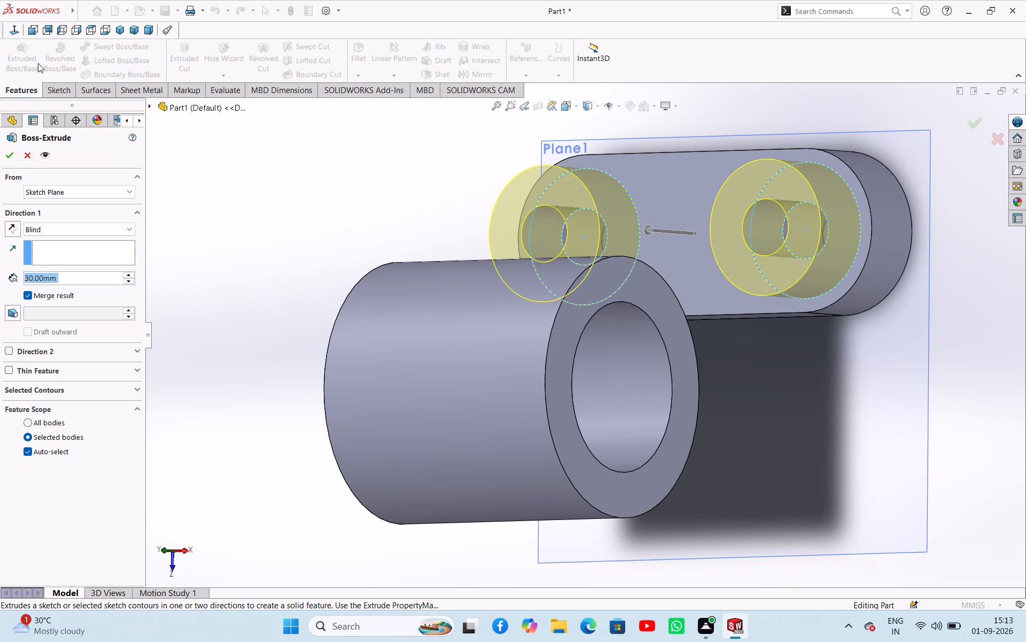
{"action": "key", "text": "6"}
{"action": "key", "text": "Return"}
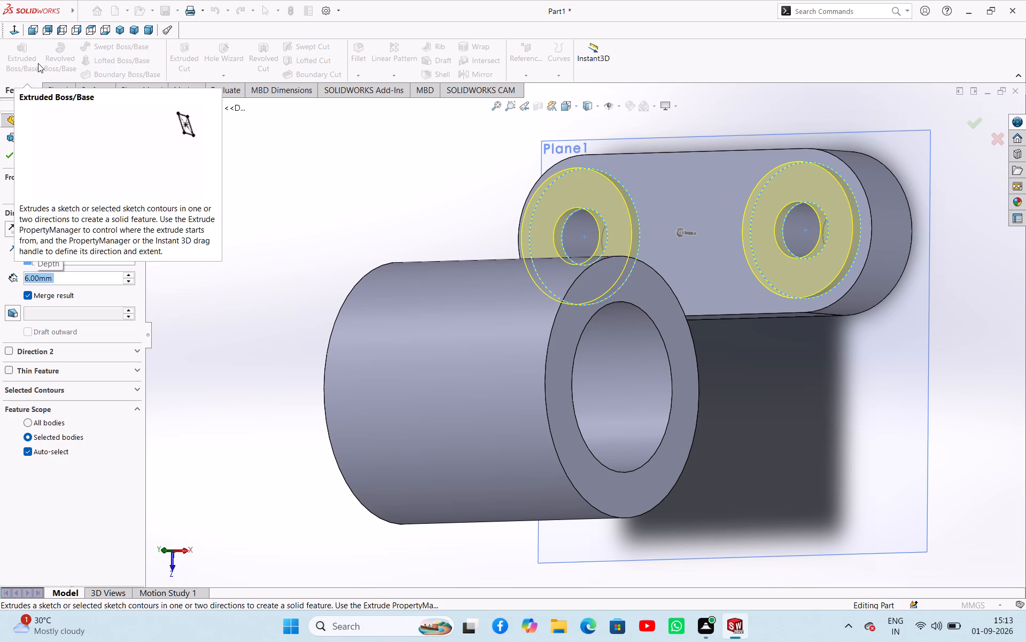
{"action": "left_click", "coordinate": [5, 152]}
{"action": "left_click", "coordinate": [198, 193]}
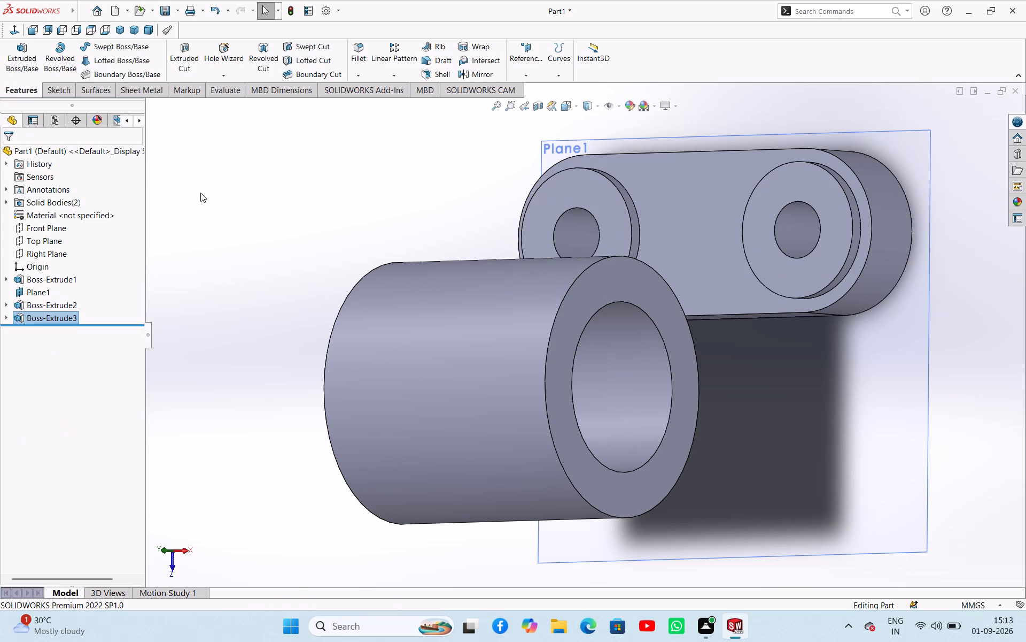
Start a sketch on the Right Plane and convert the hollow cylinder's outer circular edge into it.
{"action": "middle_click_drag", "start_coordinate": [297, 224], "coordinate": [292, 257]}
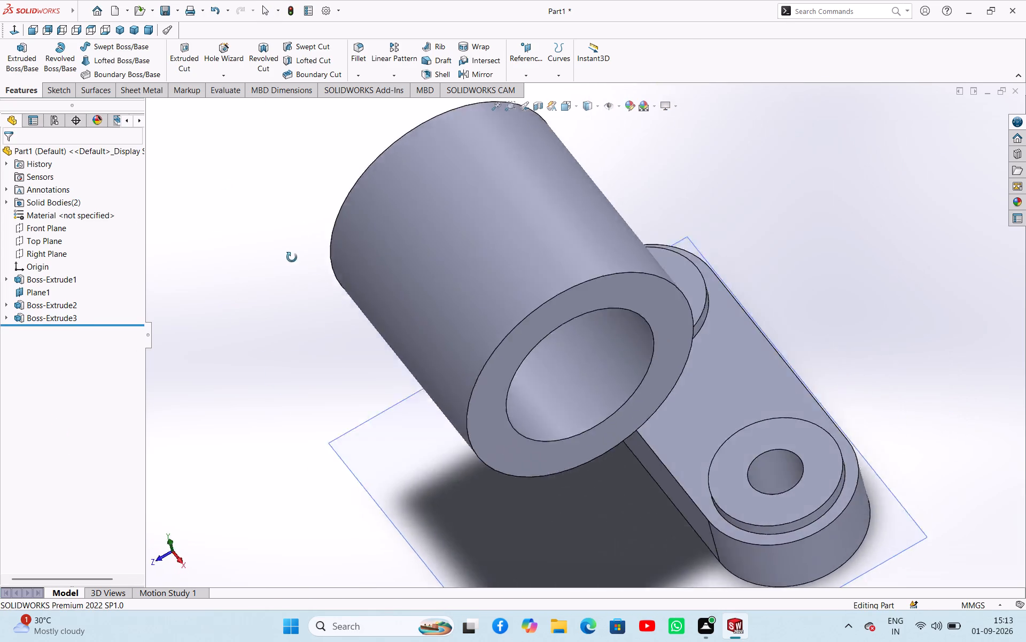
{"action": "middle_click_drag", "start_coordinate": [292, 257], "coordinate": [345, 239]}
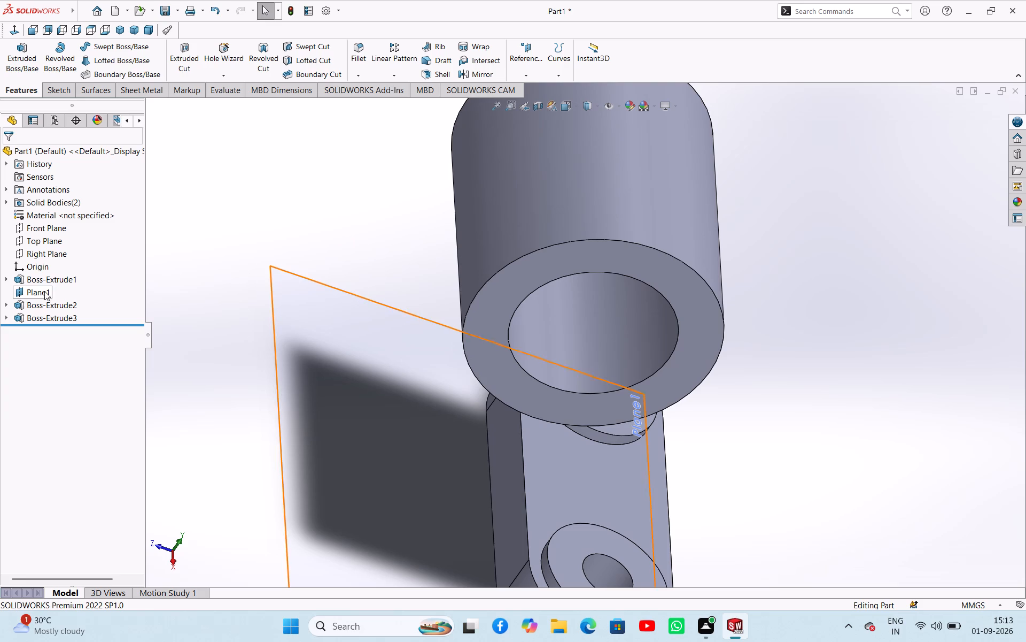
{"action": "middle_click_drag", "start_coordinate": [320, 383], "coordinate": [305, 325]}
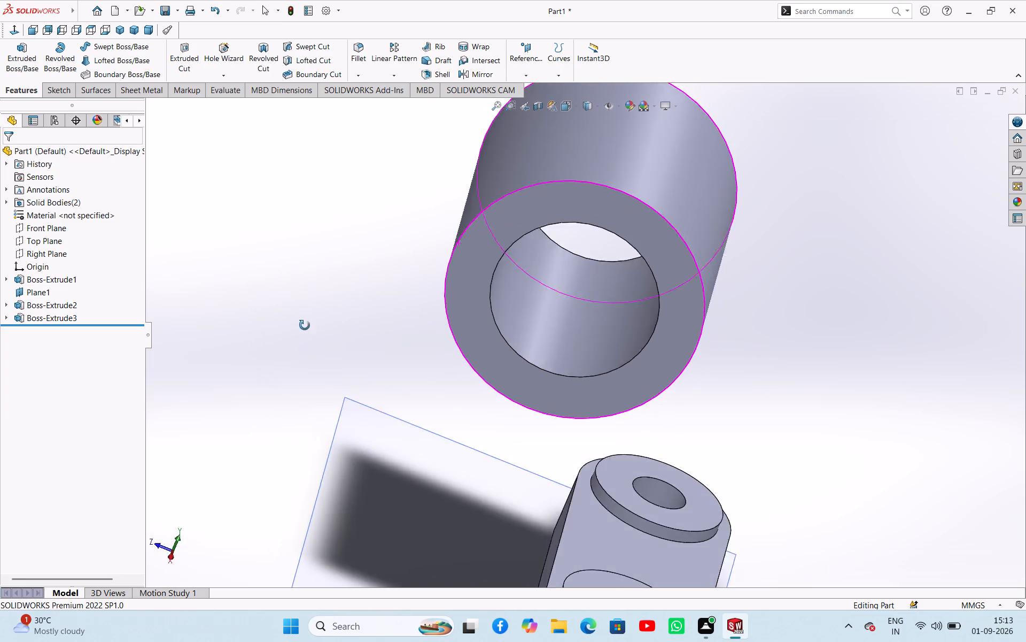
{"action": "middle_click_drag", "start_coordinate": [305, 325], "coordinate": [334, 300]}
{"action": "scroll", "coordinate": [348, 330], "scroll_direction": "up", "scroll_amount": 5}
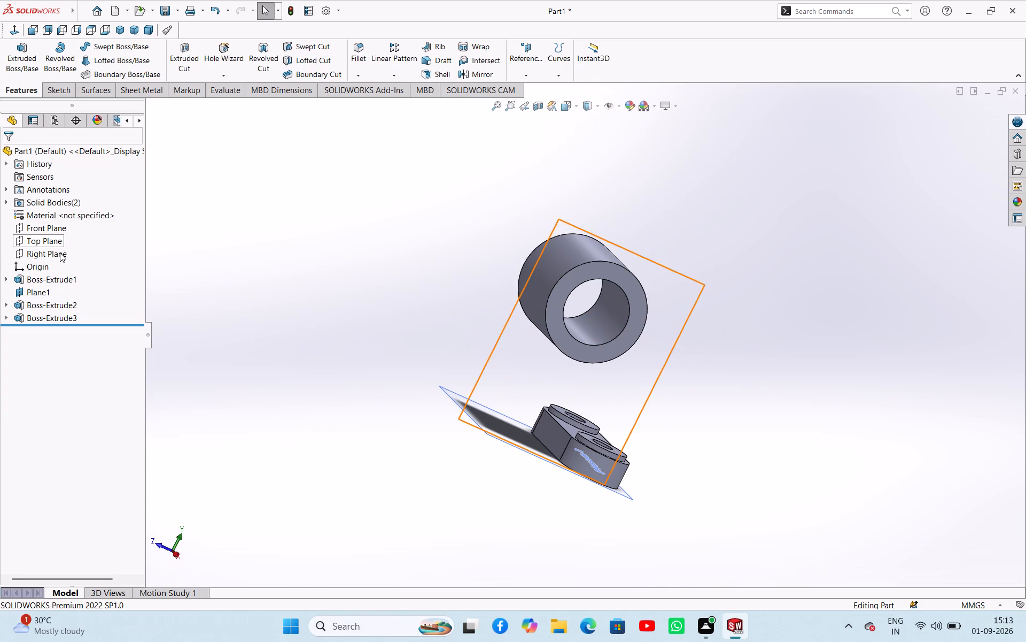
{"action": "left_click", "coordinate": [60, 254]}
{"action": "left_click", "coordinate": [70, 238]}
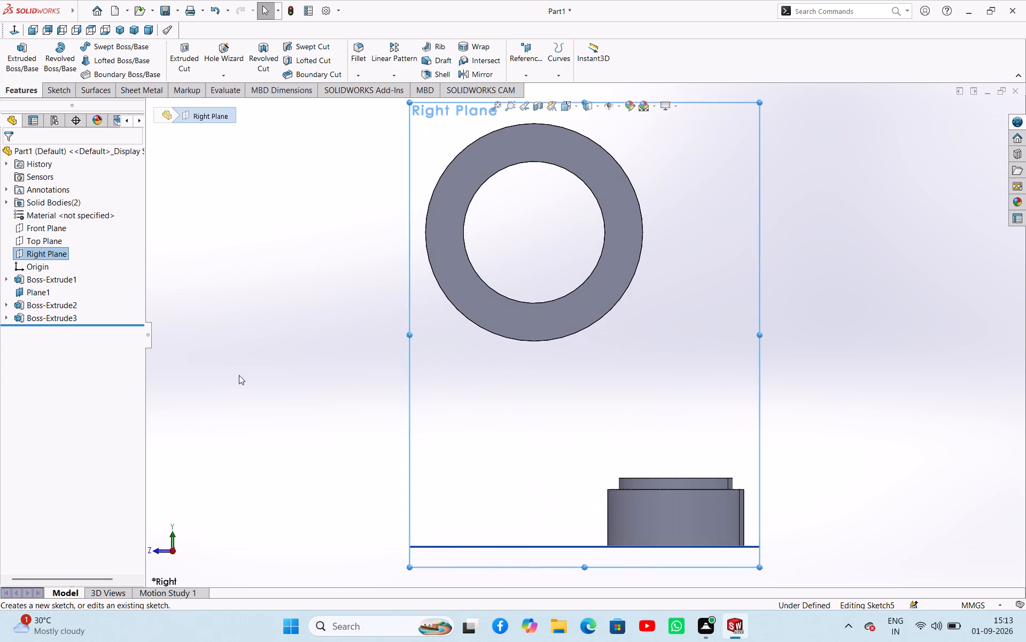
{"action": "left_click", "coordinate": [255, 360]}
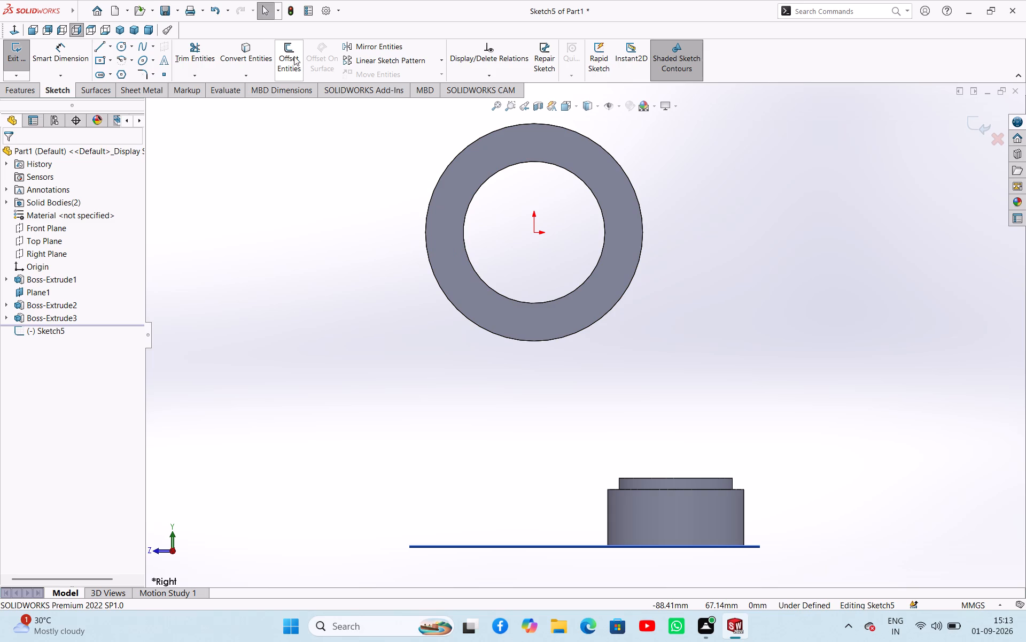
{"action": "left_click", "coordinate": [246, 51]}
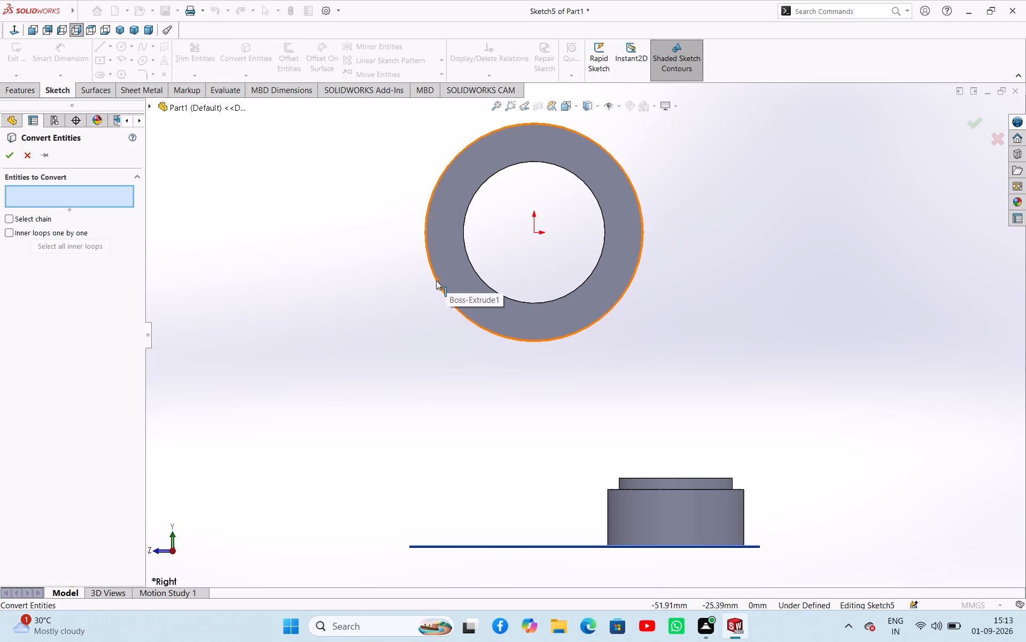
{"action": "left_click", "coordinate": [436, 280]}
{"action": "left_click", "coordinate": [10, 156]}
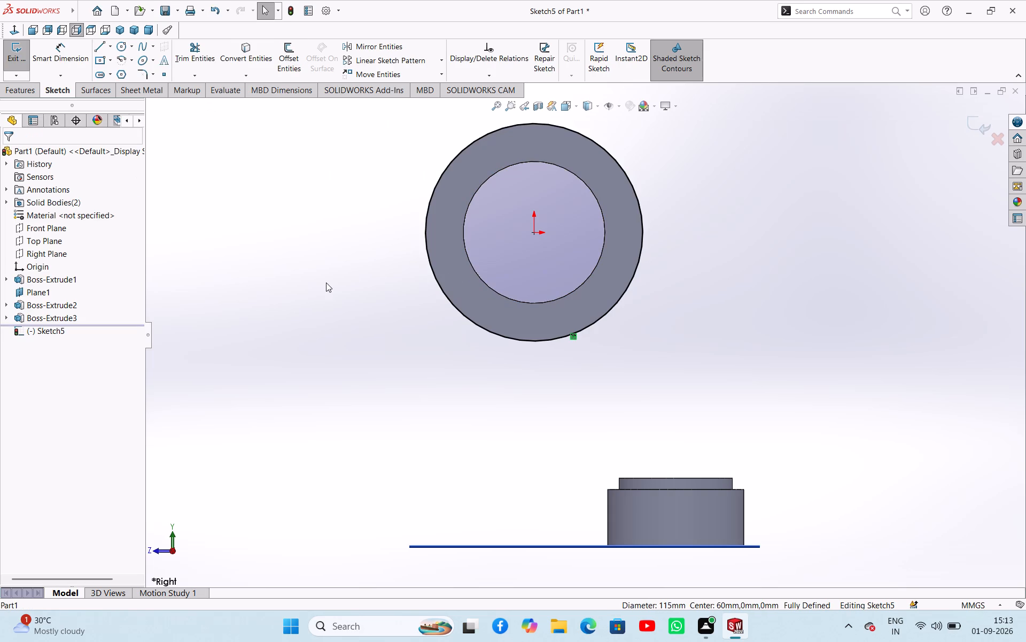
{"action": "left_click", "coordinate": [326, 282]}
{"action": "left_click", "coordinate": [258, 58]}
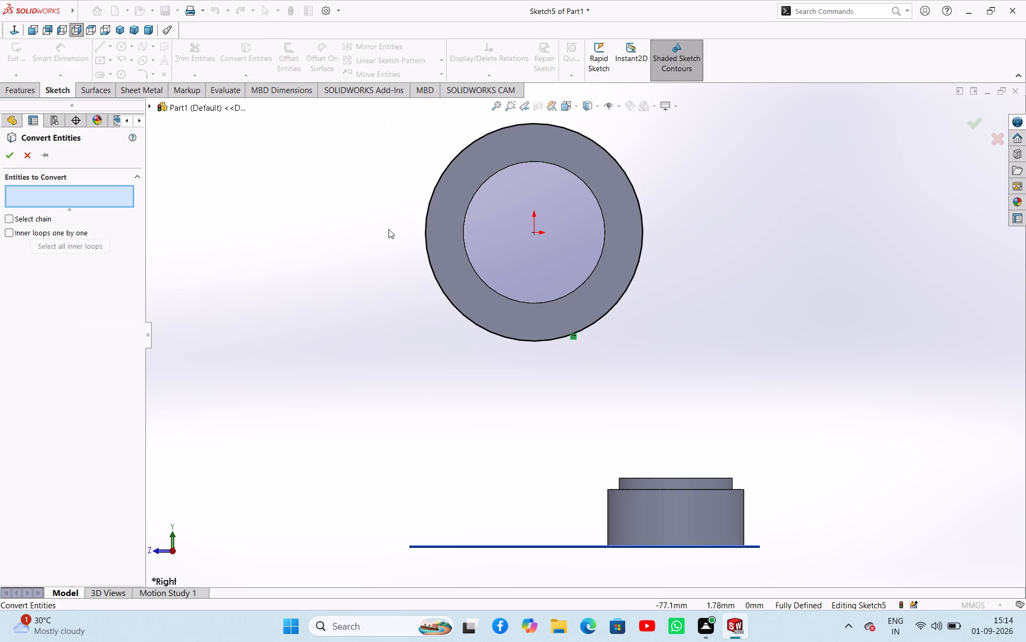
{"action": "left_click", "coordinate": [29, 153]}
Sketch connected lines from the cylinder circle's outer side point: about 178 mm down, 75 mm across, 12 mm up, ending at the slot base's lower corner.
{"action": "left_click", "coordinate": [103, 43]}
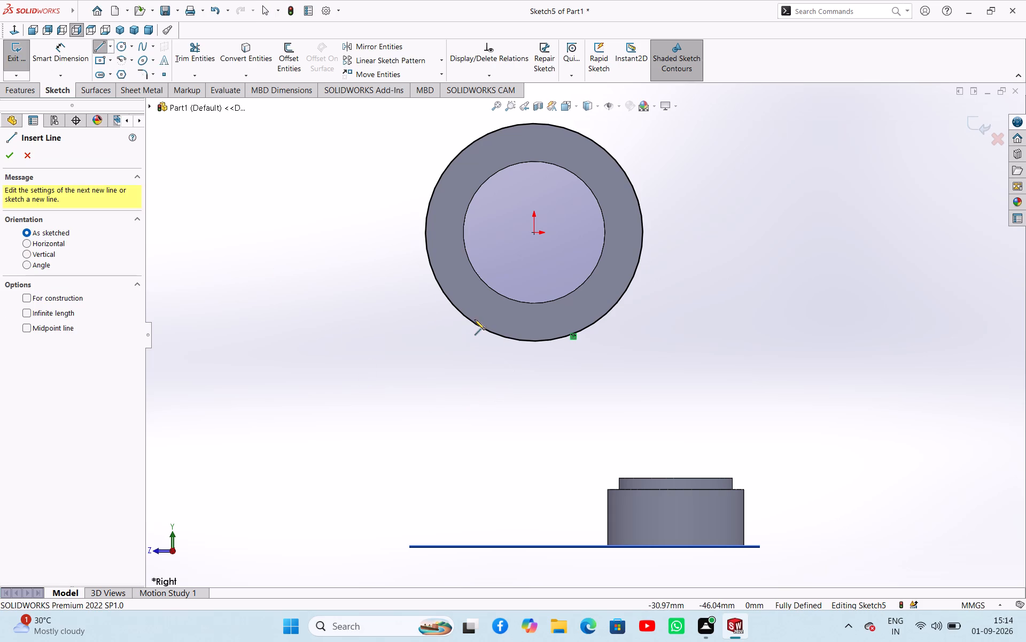
{"action": "left_click", "coordinate": [427, 232]}
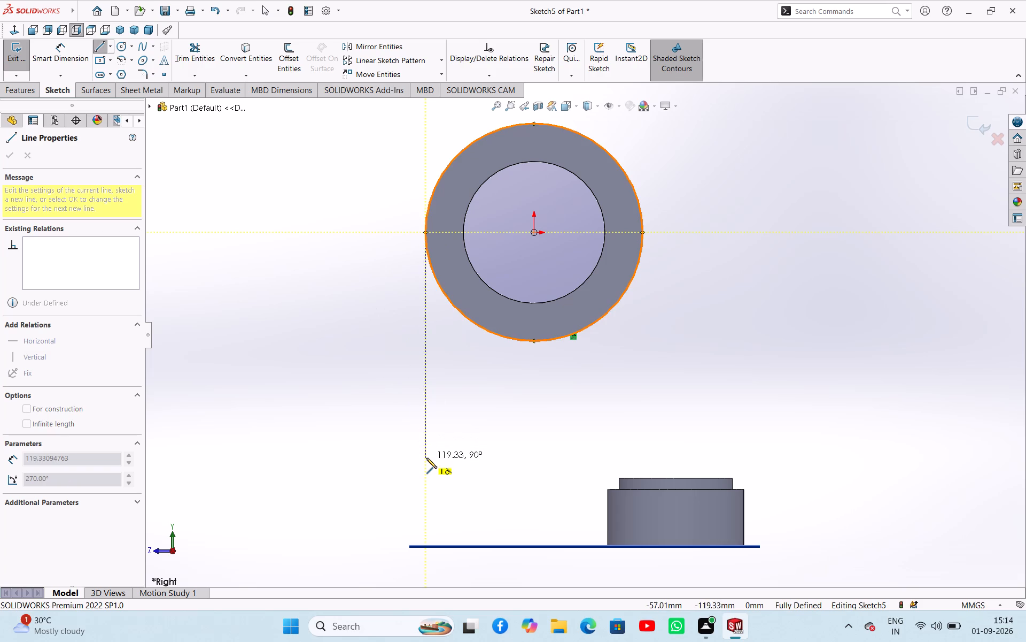
{"action": "left_click", "coordinate": [428, 569]}
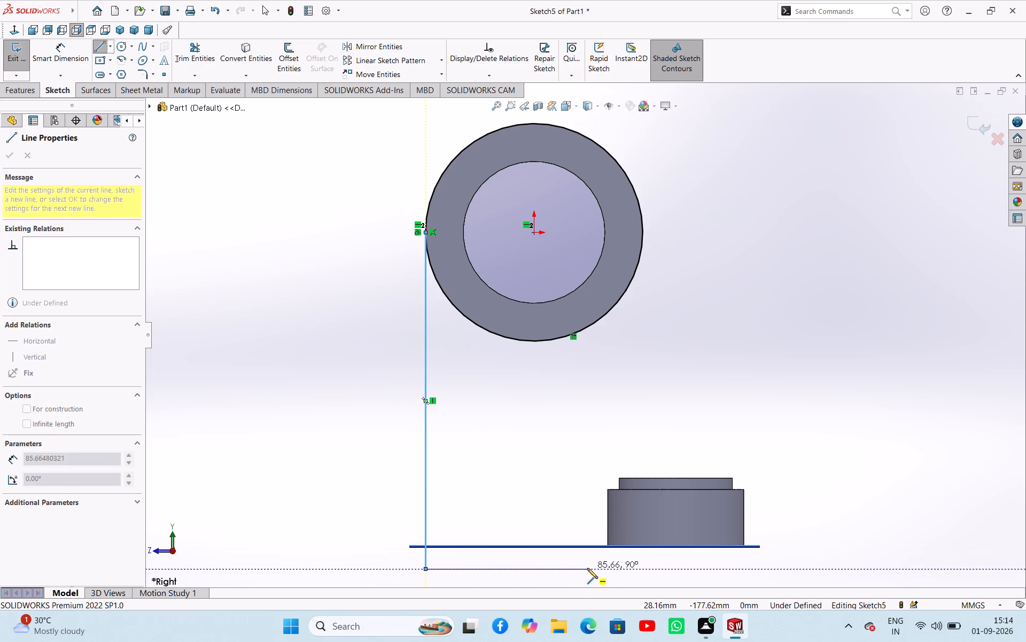
{"action": "left_click", "coordinate": [566, 567]}
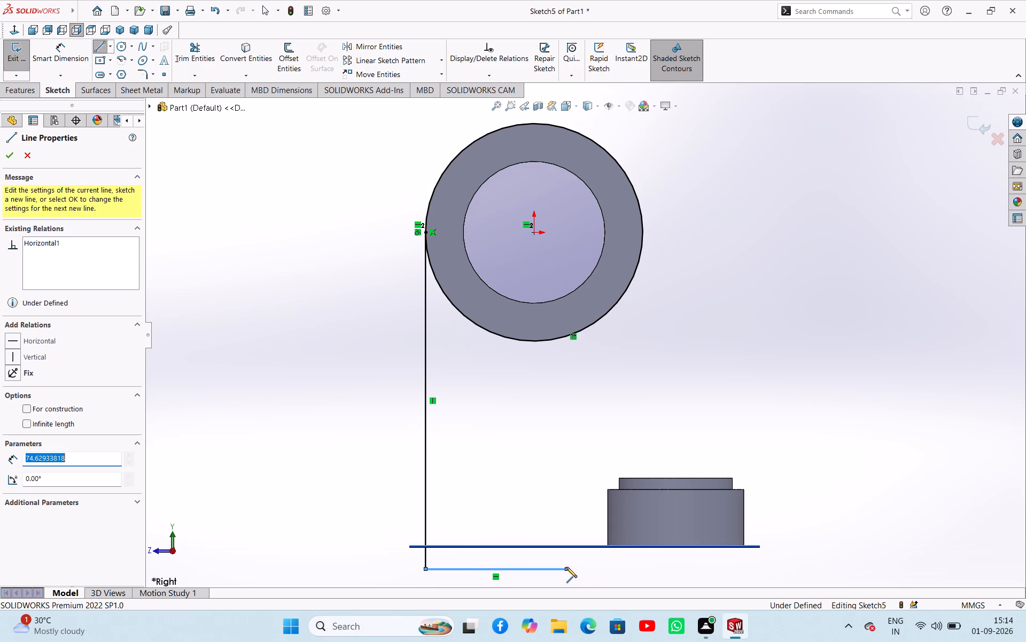
{"action": "left_click", "coordinate": [564, 546]}
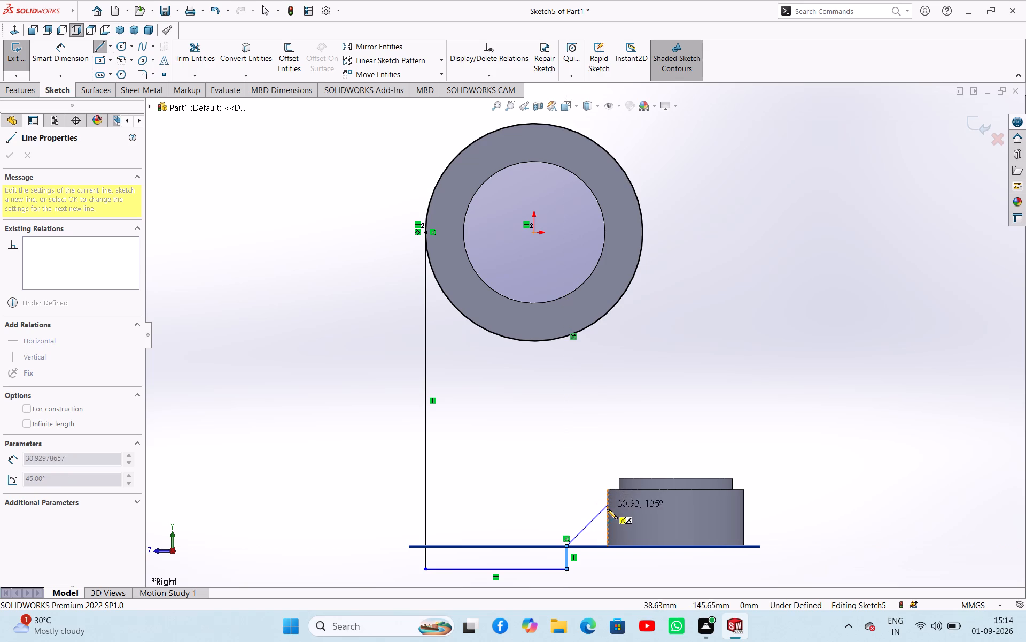
{"action": "left_click", "coordinate": [609, 547]}
{"action": "right_click", "coordinate": [643, 565]}
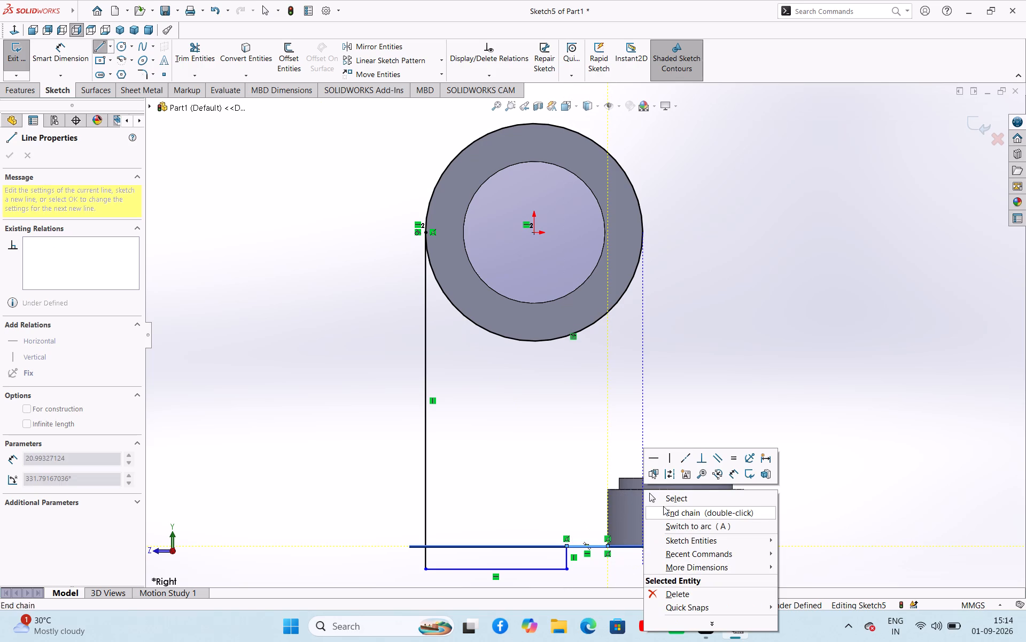
{"action": "left_click", "coordinate": [667, 497]}
Convert the slot base's vertical side edge facing the new lines into a sketch entity.
{"action": "middle_click_drag", "start_coordinate": [527, 450], "coordinate": [536, 485]}
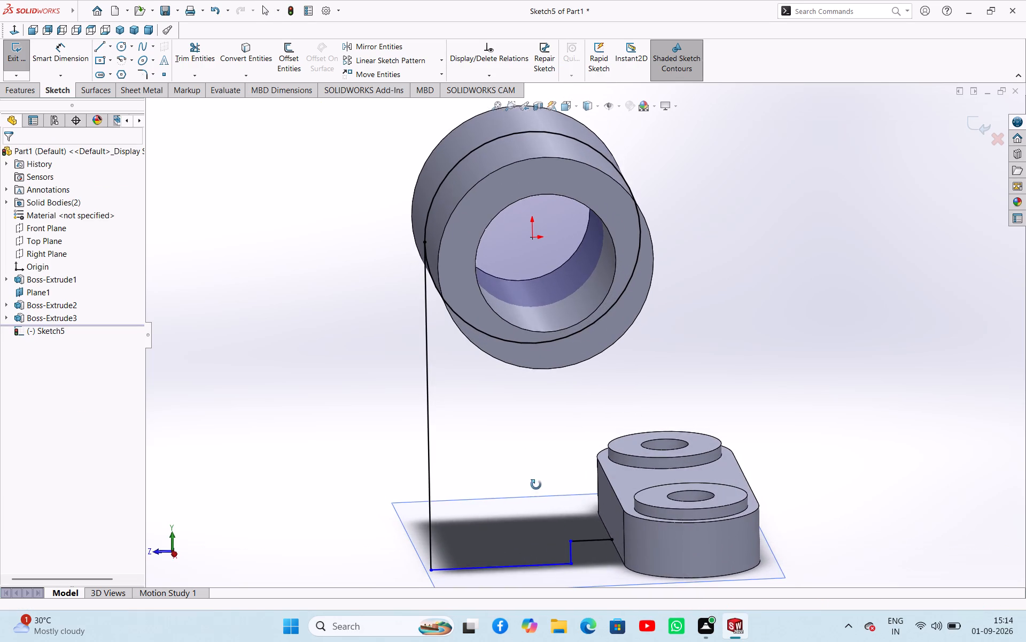
{"action": "middle_click_drag", "start_coordinate": [536, 485], "coordinate": [536, 476]}
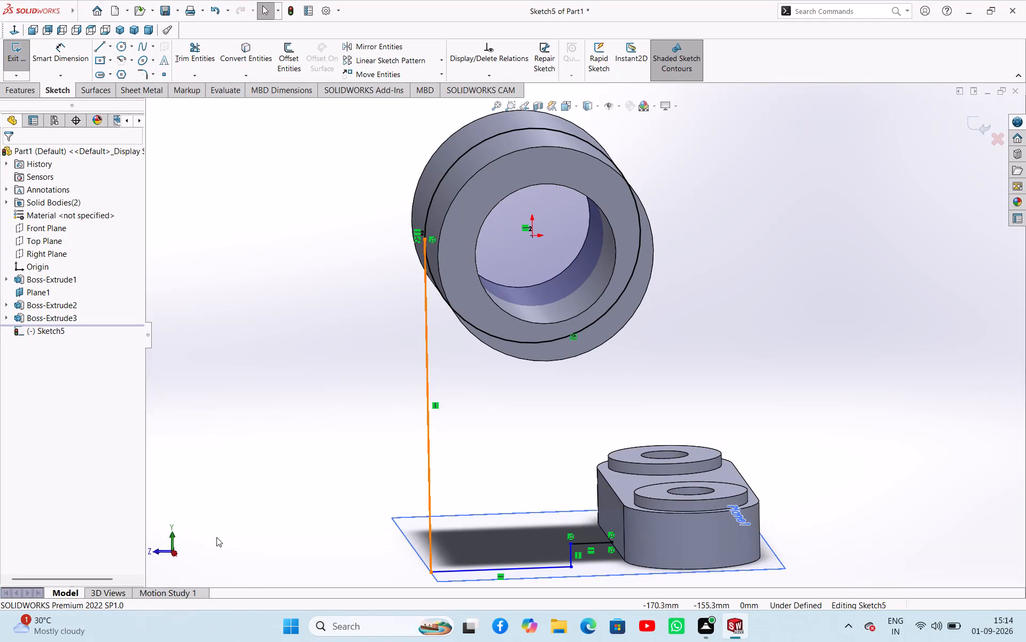
{"action": "left_click", "coordinate": [176, 553]}
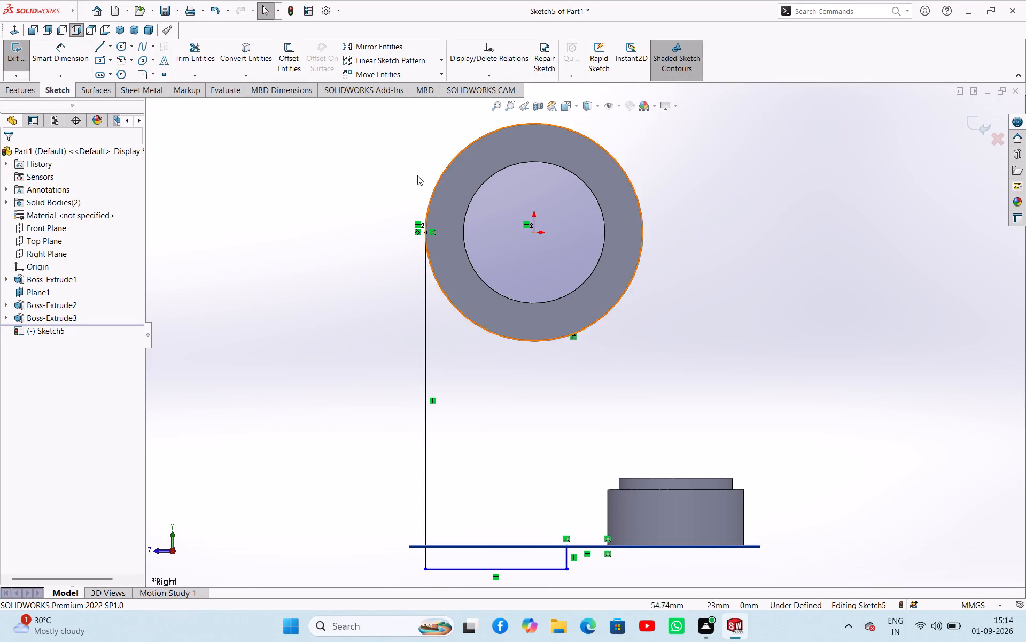
{"action": "left_click", "coordinate": [248, 54]}
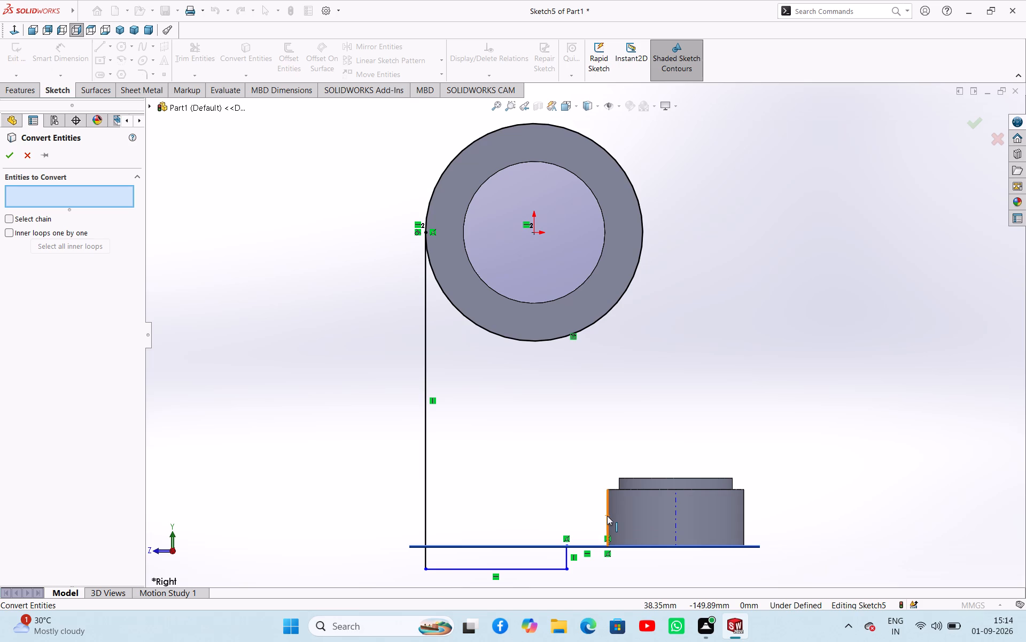
{"action": "left_click", "coordinate": [607, 516]}
{"action": "left_click", "coordinate": [15, 154]}
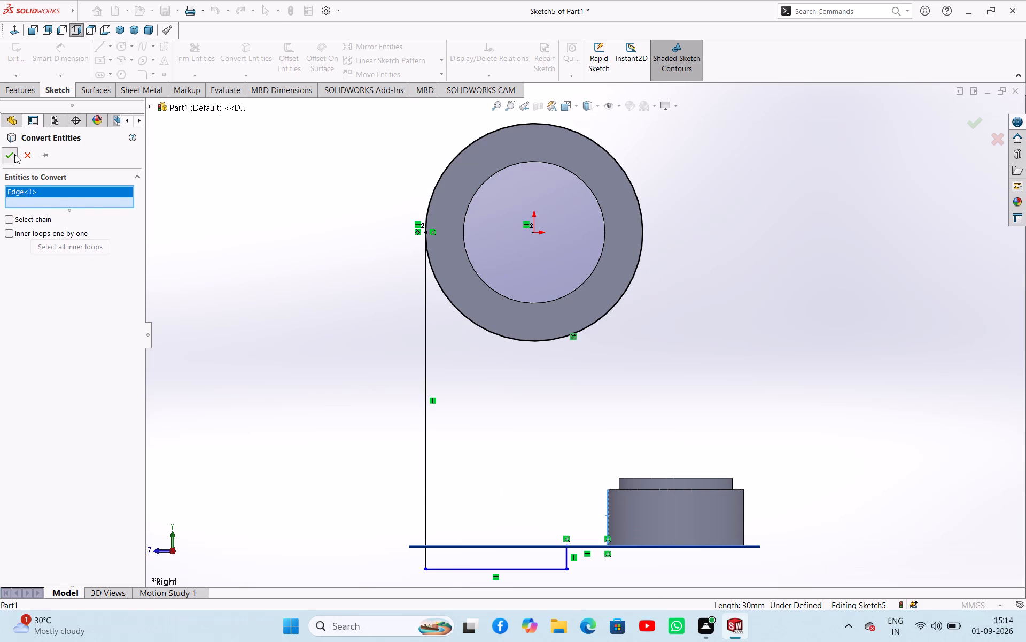
Sketch inner lines from the circle's lowest point: across, about 78.5 mm down, and about 69 mm across to the slot base's upper corner.
{"action": "right_click_drag", "start_coordinate": [268, 339], "coordinate": [214, 333]}
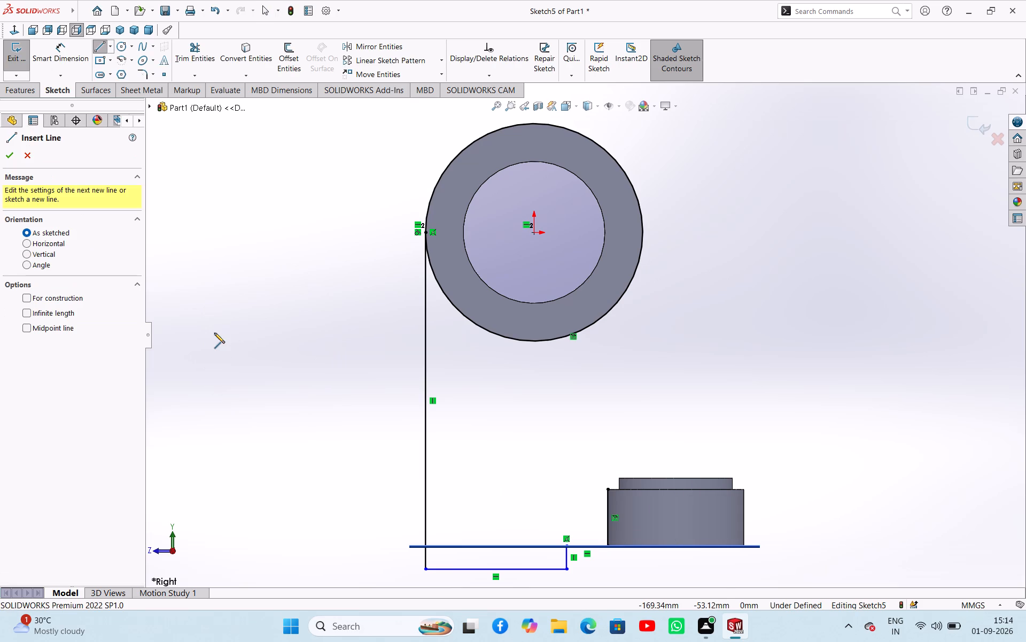
{"action": "left_click", "coordinate": [534, 343]}
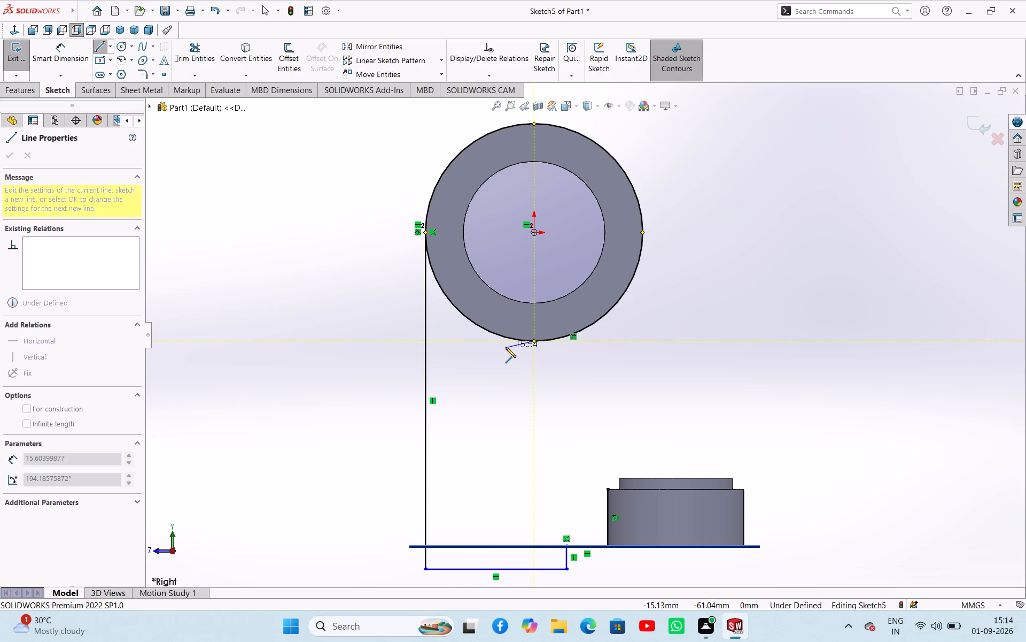
{"action": "left_click", "coordinate": [478, 343]}
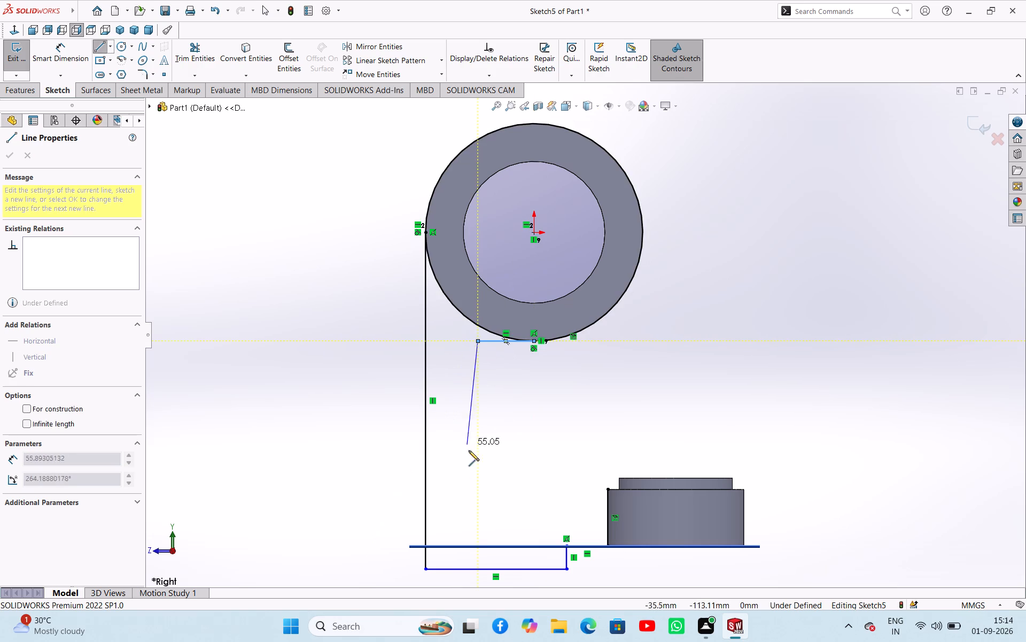
{"action": "left_click", "coordinate": [478, 487]}
{"action": "left_click", "coordinate": [610, 490]}
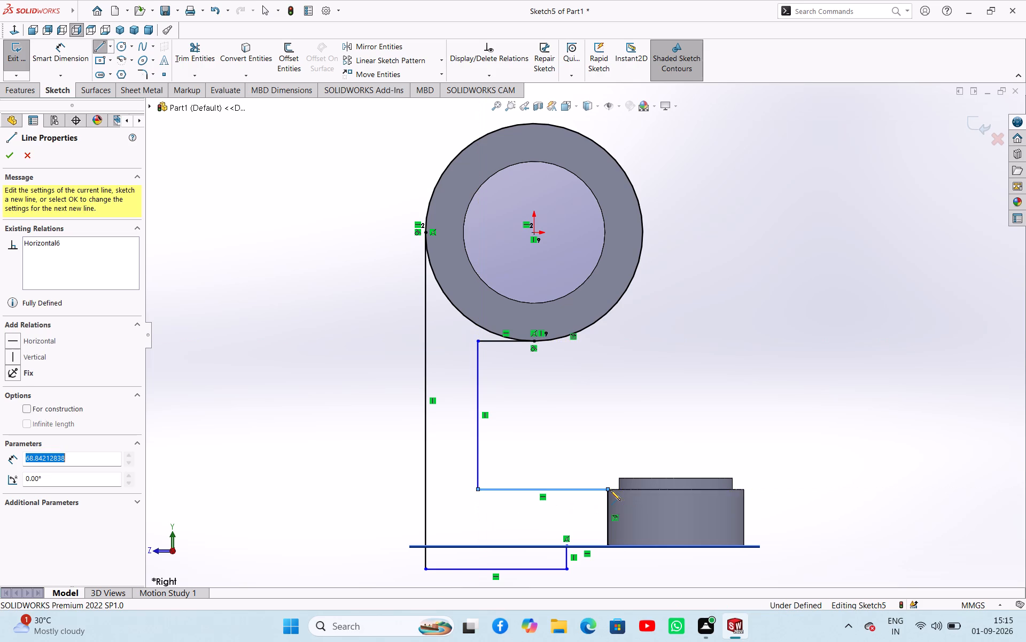
{"action": "middle_click", "coordinate": [683, 360]}
{"action": "right_click", "coordinate": [687, 362]}
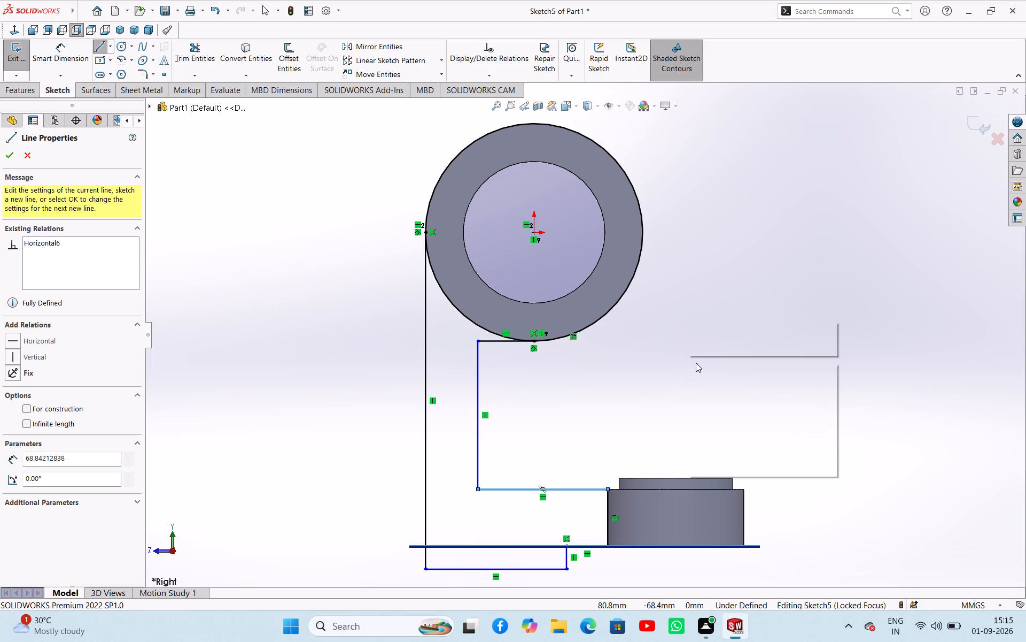
{"action": "left_click", "coordinate": [711, 372]}
{"action": "left_click", "coordinate": [653, 387]}
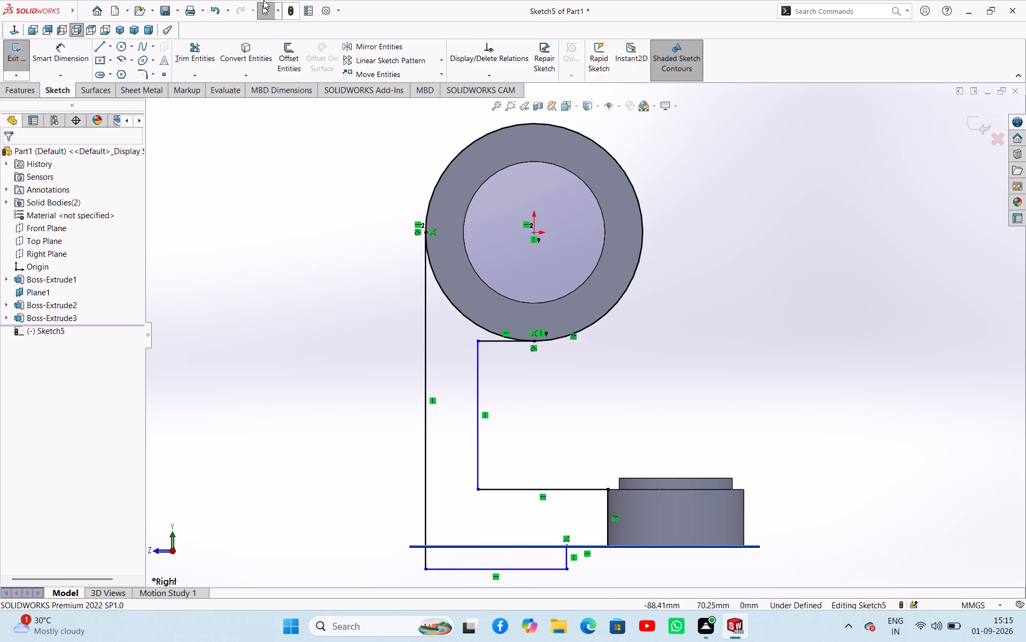
Power trim the converted circle, keeping only the lower quarter arc between the outer vertical line and the inner horizontal line.
{"action": "left_click", "coordinate": [206, 50]}
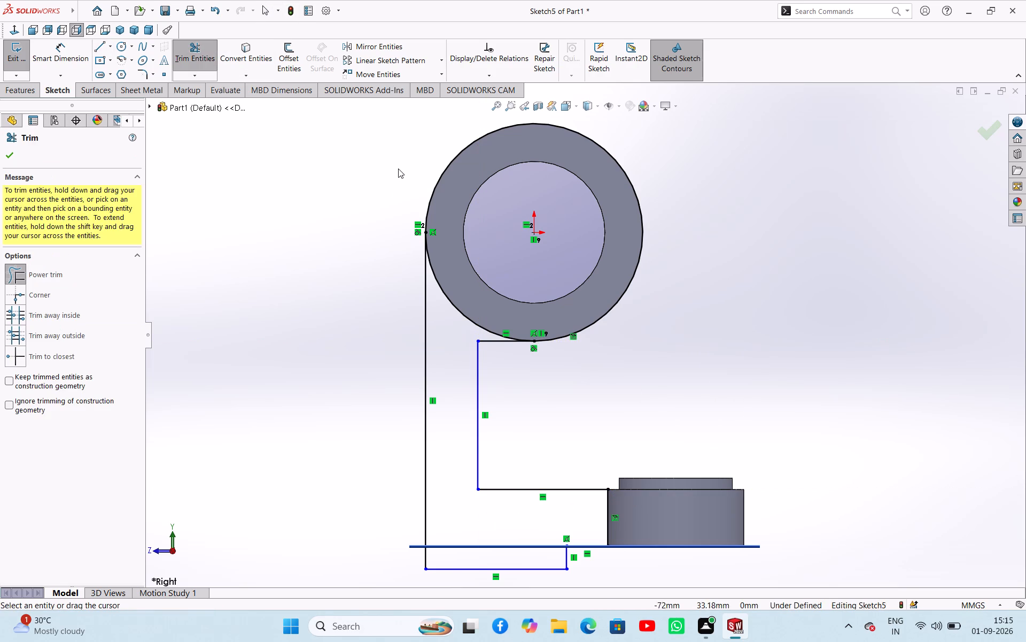
{"action": "left_click_drag", "start_coordinate": [400, 168], "coordinate": [445, 180]}
{"action": "left_click_drag", "start_coordinate": [627, 362], "coordinate": [612, 315]}
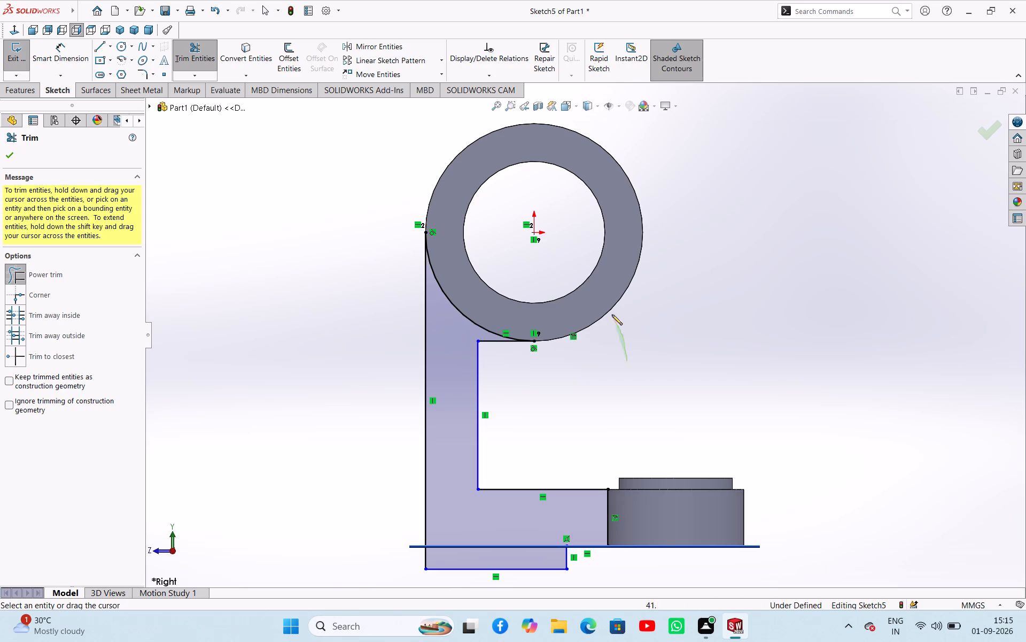
{"action": "left_click_drag", "start_coordinate": [612, 315], "coordinate": [605, 302]}
{"action": "right_click", "coordinate": [725, 323]}
{"action": "left_click", "coordinate": [748, 358]}
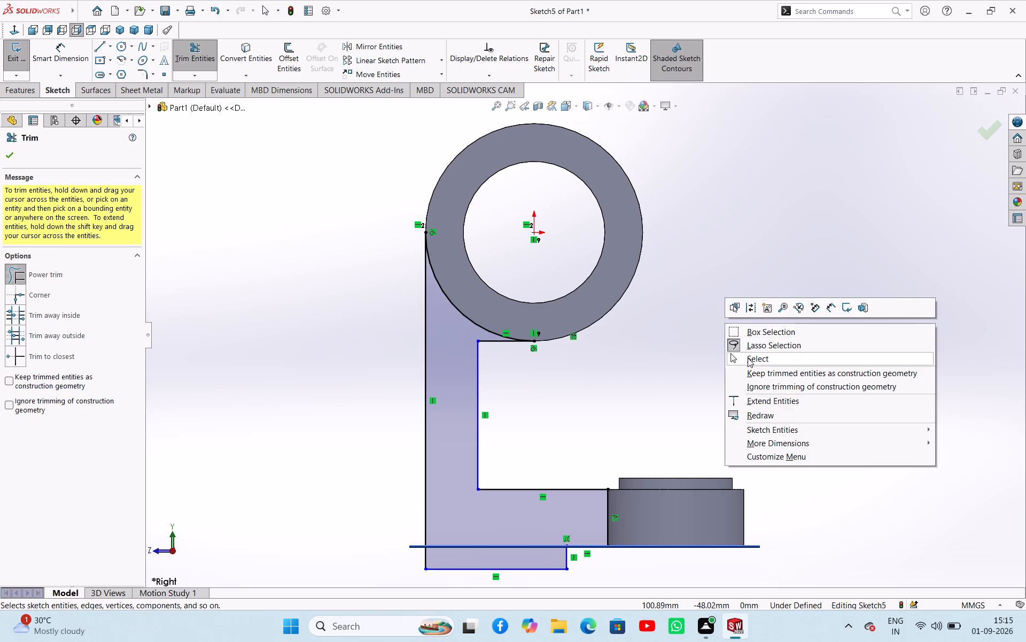
Dimension the distance between the profile's outer and inner vertical lines to 30 mm.
{"action": "scroll", "coordinate": [733, 361], "scroll_direction": "up", "scroll_amount": 2}
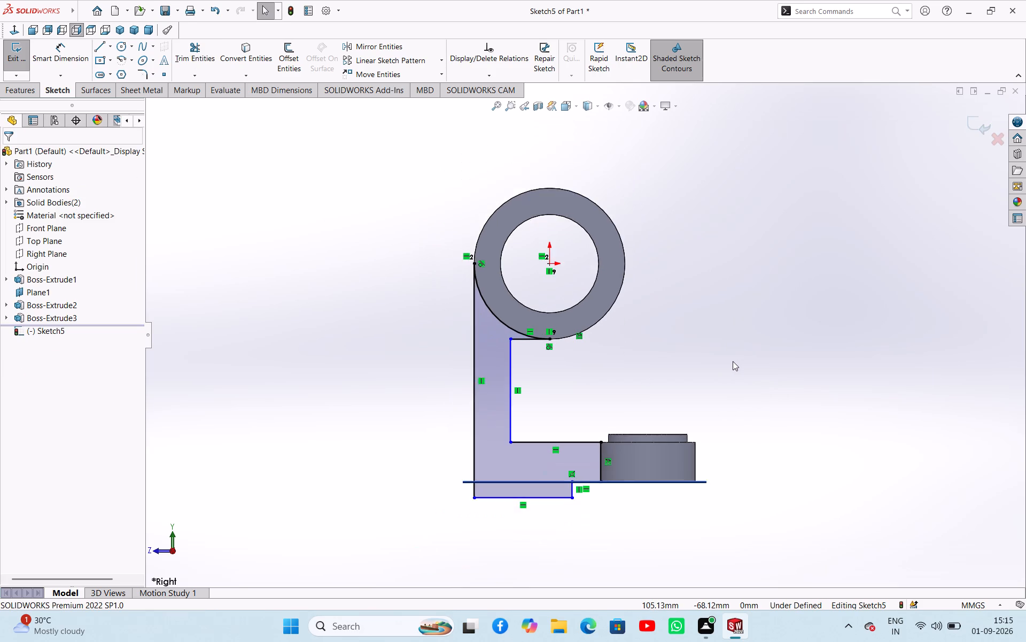
{"action": "scroll", "coordinate": [733, 361], "scroll_direction": "up", "scroll_amount": 1}
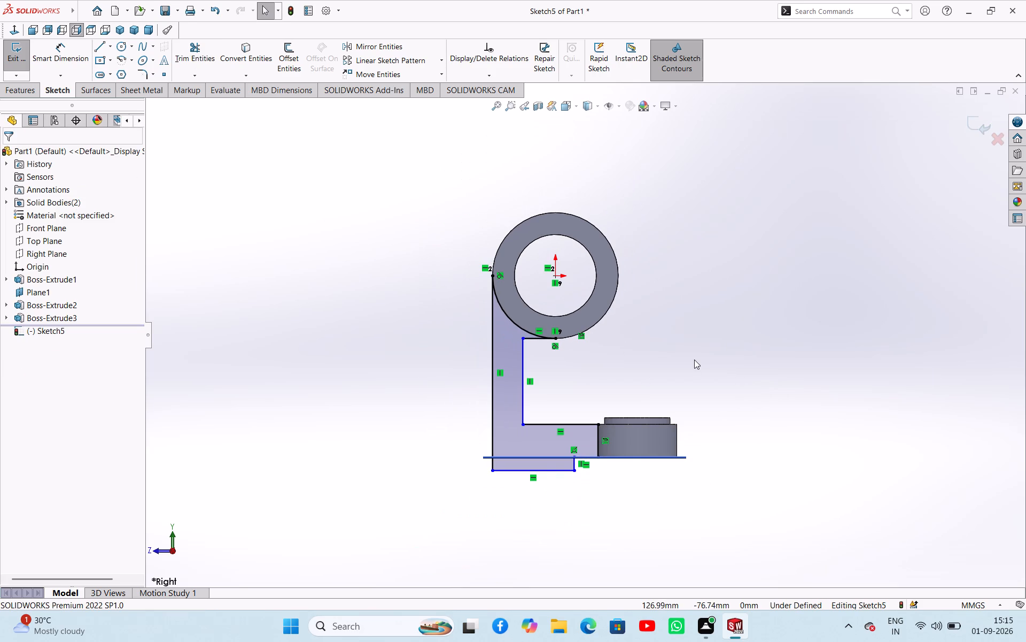
{"action": "scroll", "coordinate": [694, 358], "scroll_direction": "down", "scroll_amount": 1}
{"action": "middle_click_drag", "start_coordinate": [695, 358], "coordinate": [712, 405]}
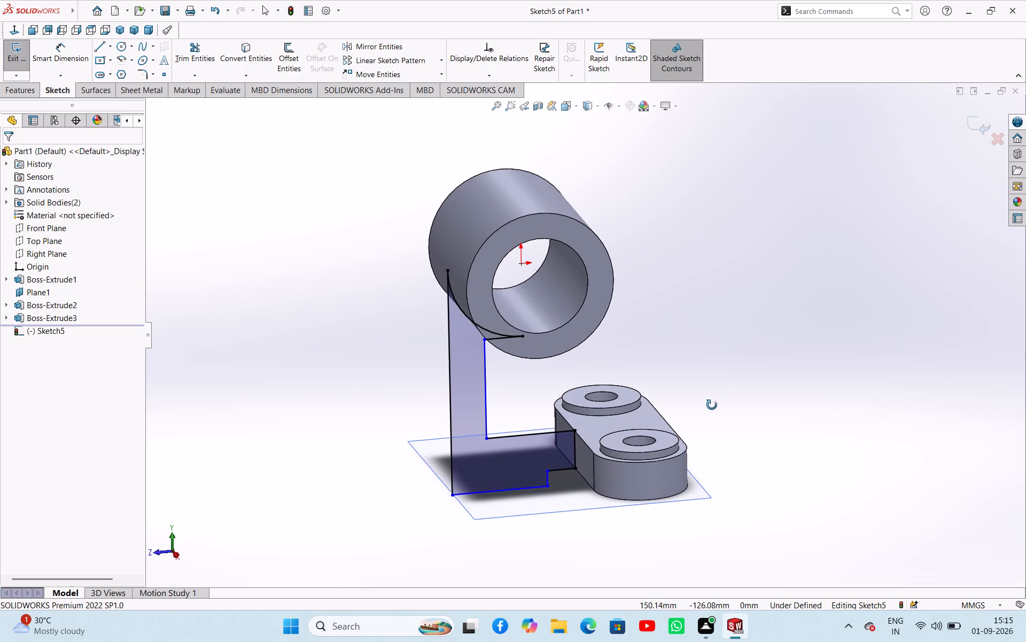
{"action": "middle_click_drag", "start_coordinate": [712, 405], "coordinate": [710, 405]}
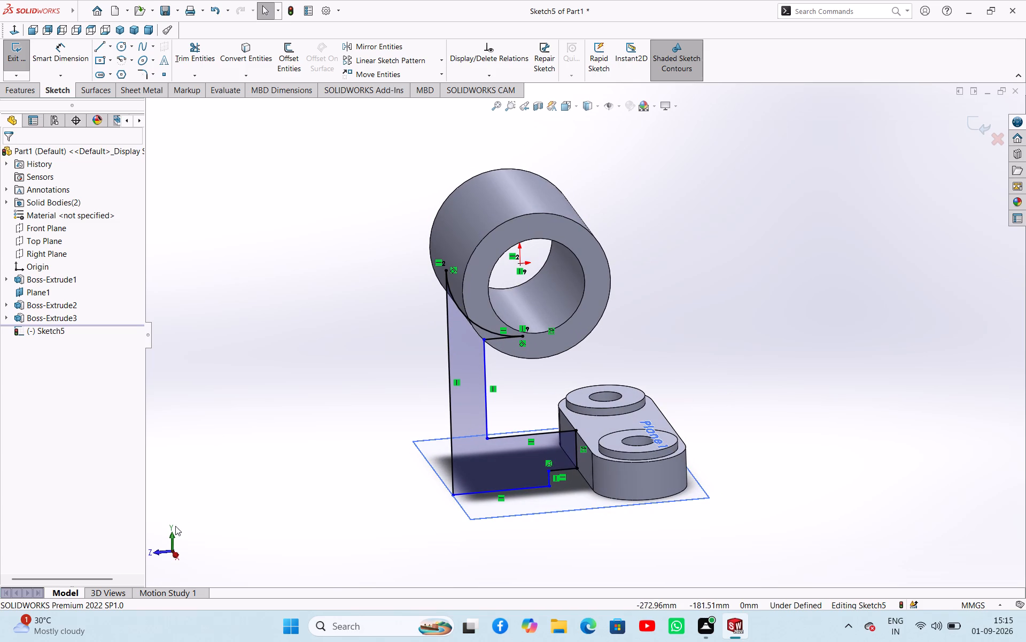
{"action": "left_click", "coordinate": [178, 556]}
{"action": "left_click", "coordinate": [174, 555]}
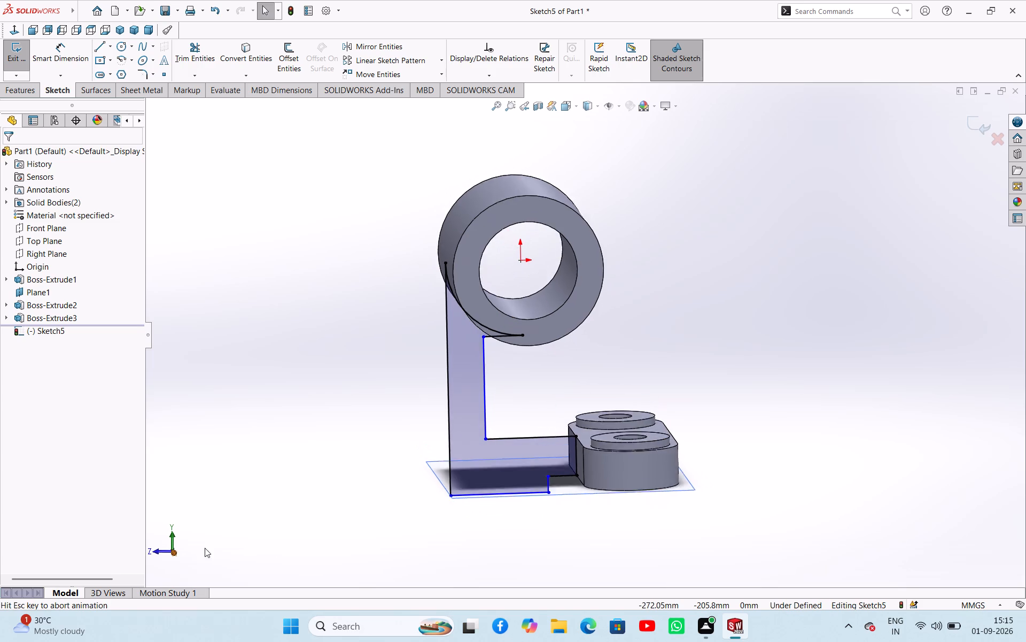
{"action": "right_click_drag", "start_coordinate": [380, 427], "coordinate": [377, 365]}
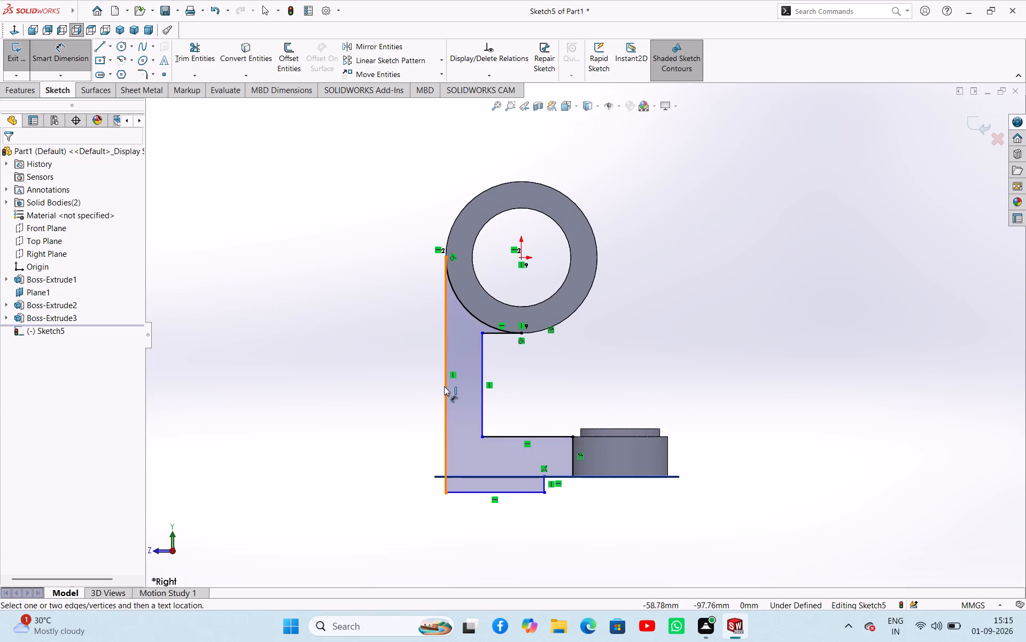
{"action": "left_click", "coordinate": [444, 387]}
{"action": "left_click", "coordinate": [479, 403]}
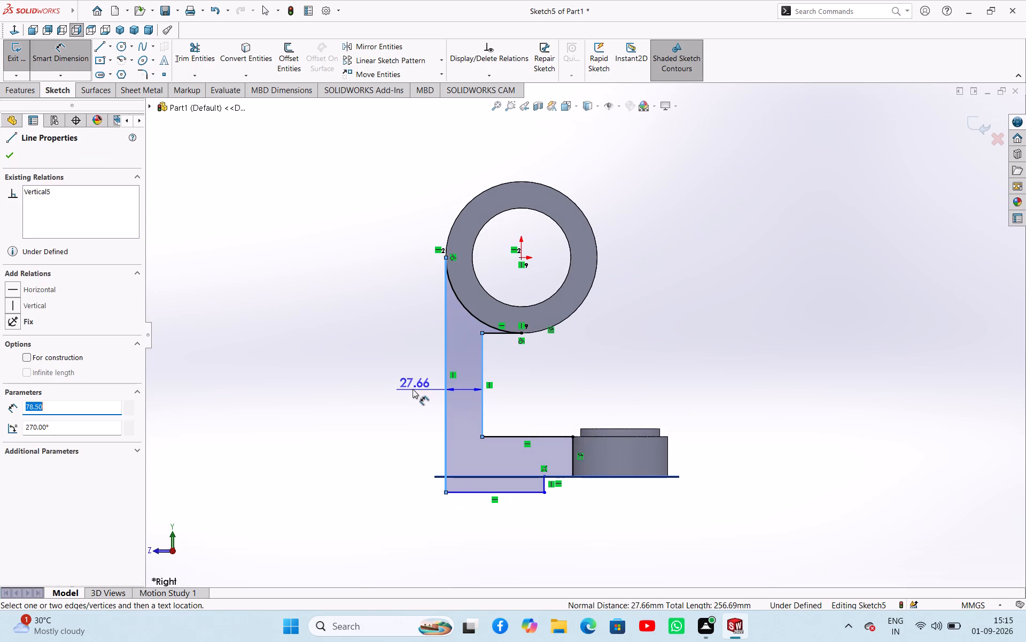
{"action": "left_click", "coordinate": [413, 389]}
{"action": "type", "text": "30"}
{"action": "key", "text": "Return"}
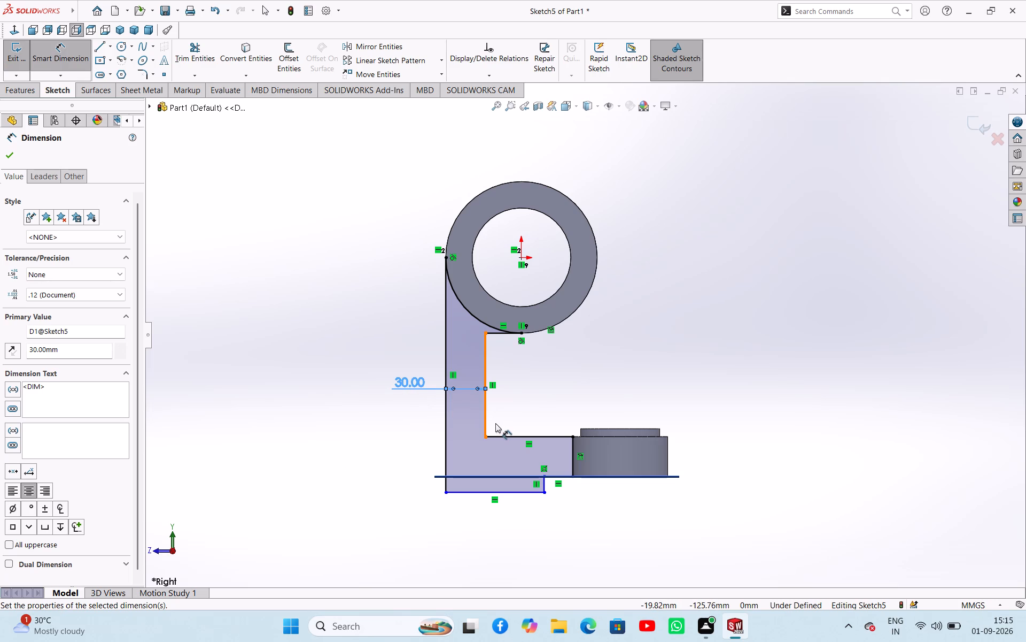
Dimension the bottom step's width, from the outer vertical line to the short vertical line, to 57.5 mm.
{"action": "left_click", "coordinate": [543, 482]}
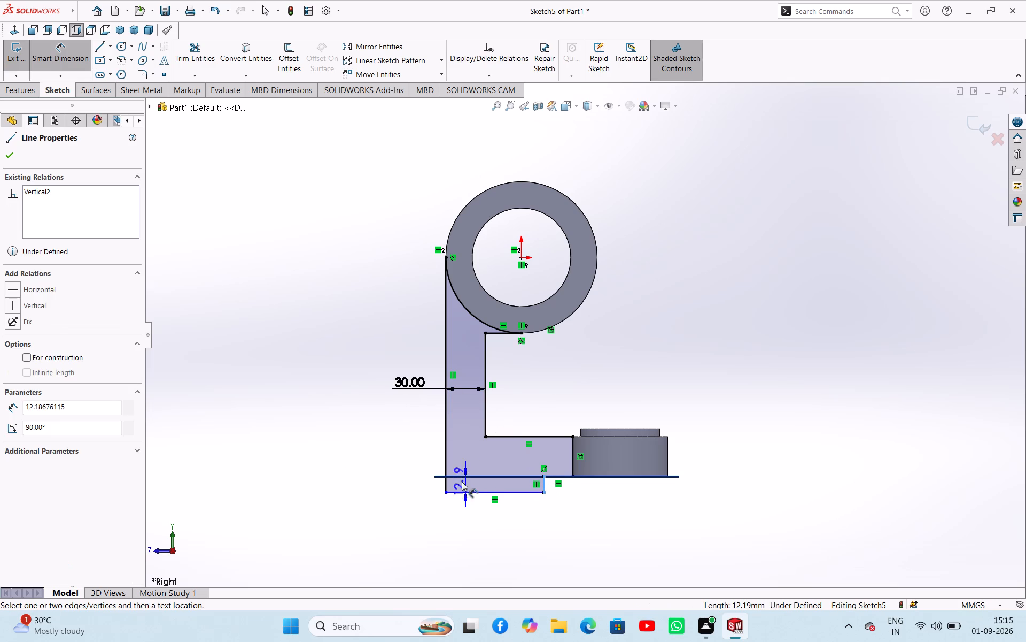
{"action": "left_click", "coordinate": [447, 479]}
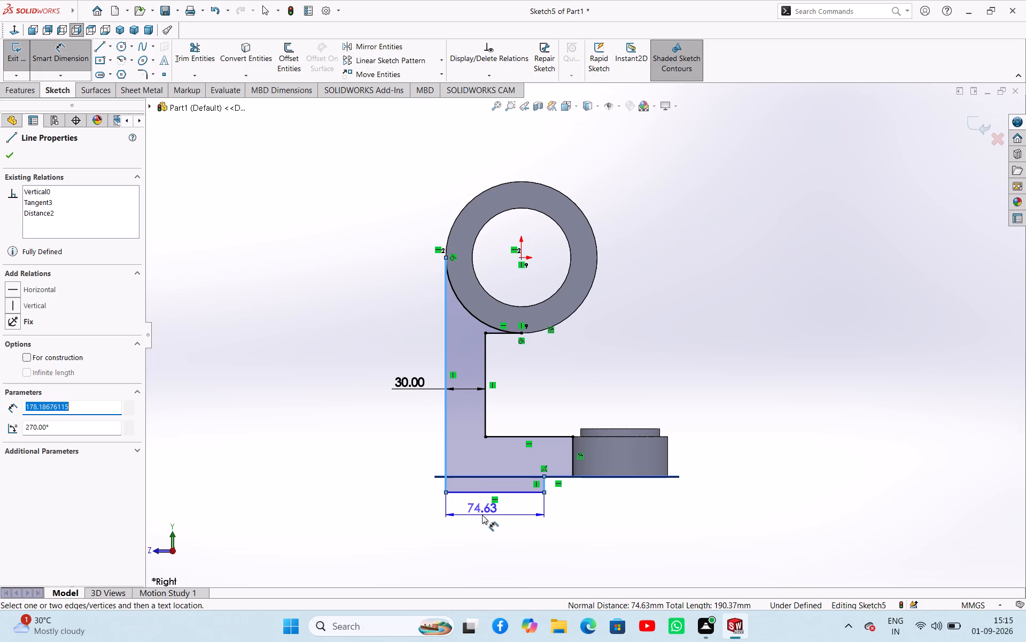
{"action": "left_click", "coordinate": [482, 515]}
{"action": "type", "text": "57."}
{"action": "key", "text": "5"}
{"action": "key", "text": "Return"}
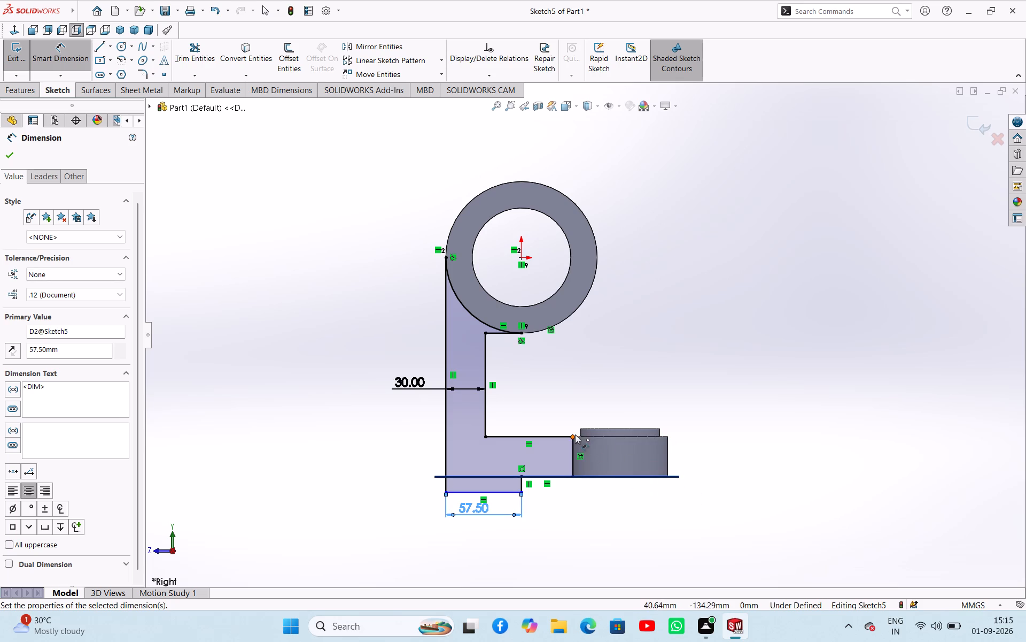
{"action": "middle_click_drag", "start_coordinate": [751, 456], "coordinate": [756, 500]}
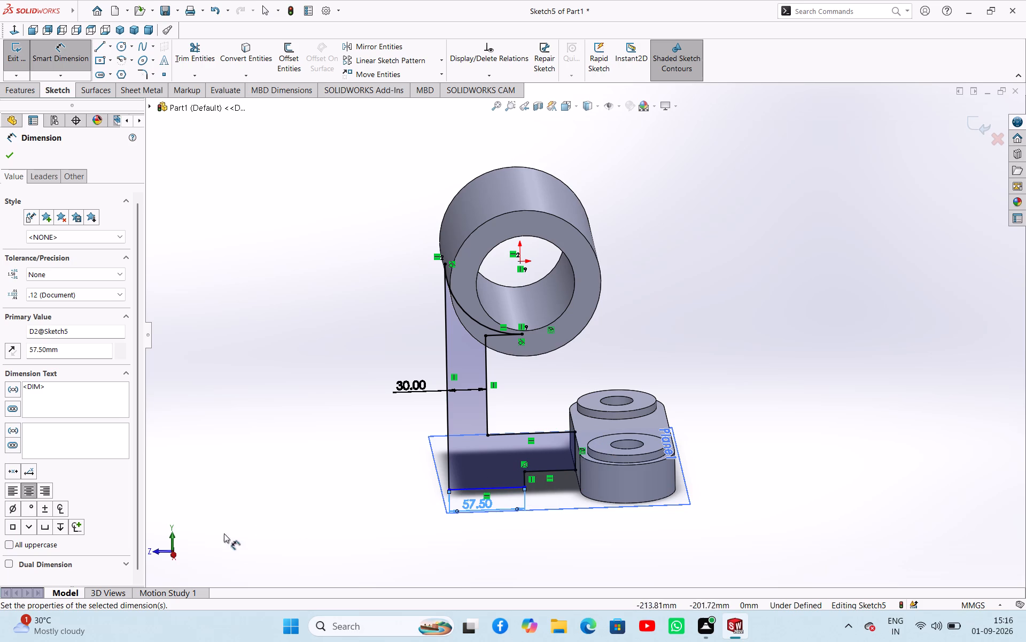
{"action": "left_click", "coordinate": [174, 554]}
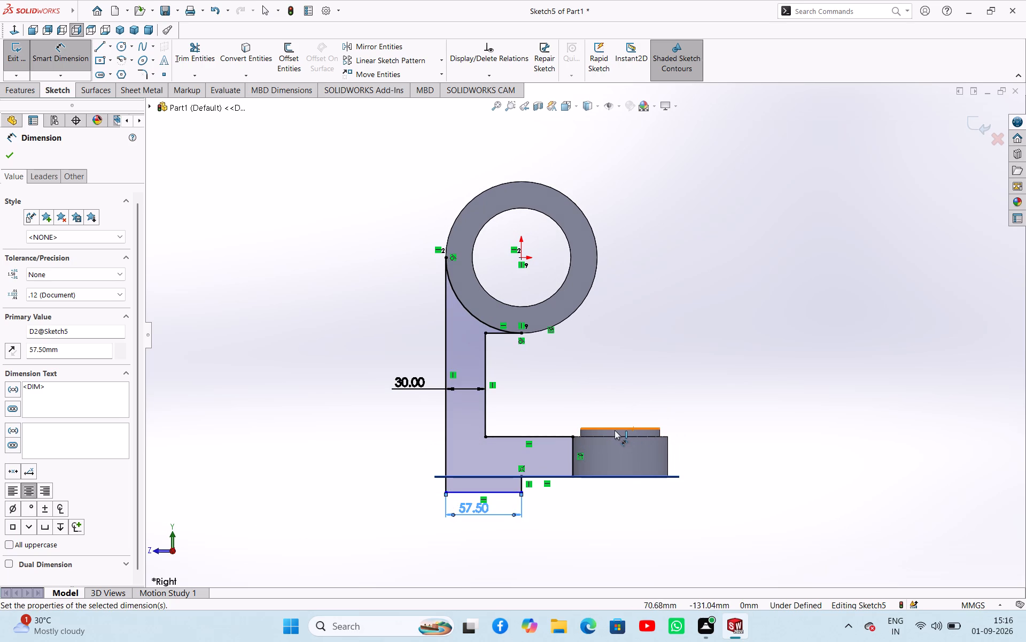
{"action": "right_click", "coordinate": [553, 536]}
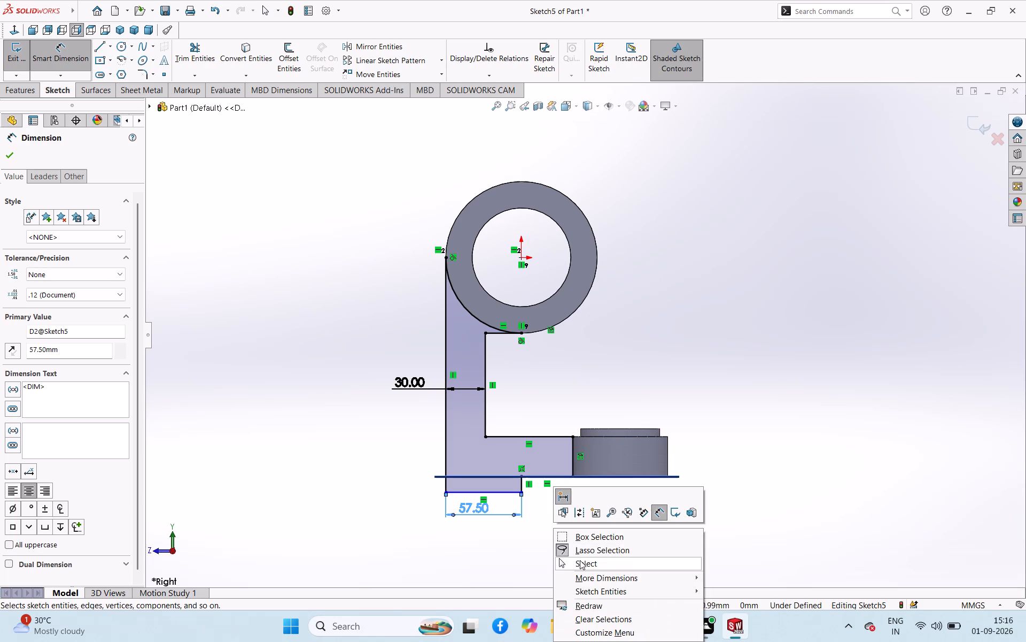
{"action": "left_click", "coordinate": [580, 561]}
{"action": "left_click", "coordinate": [575, 519]}
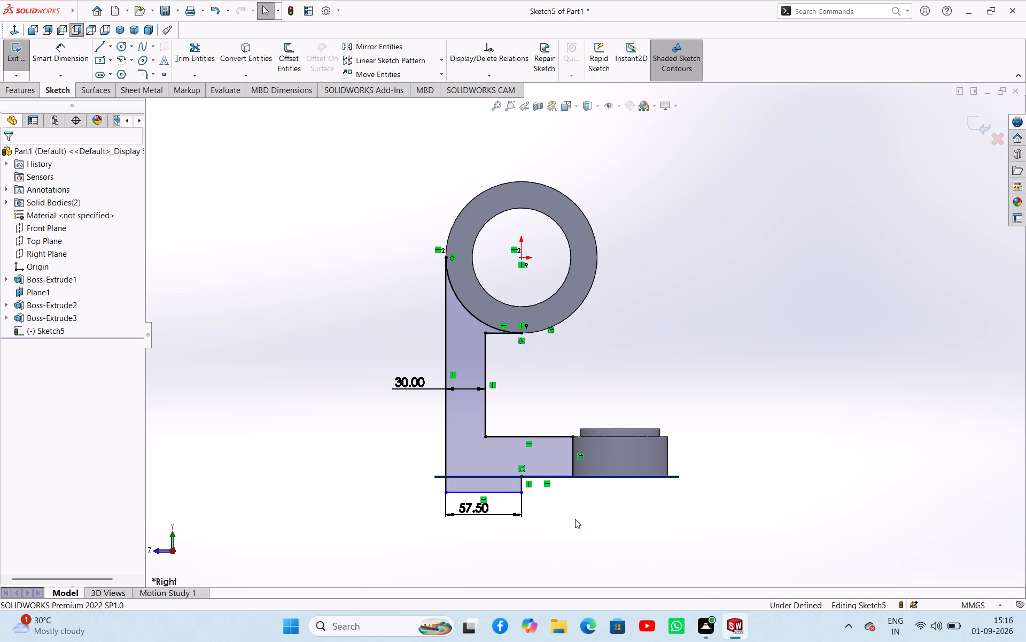
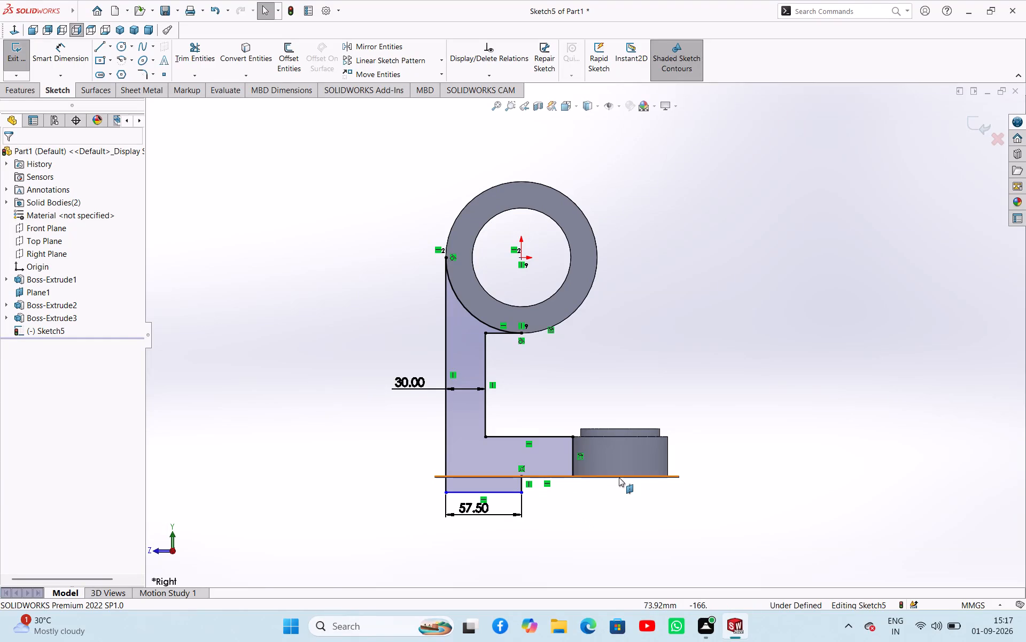
Dimension the short vertical line of the profile's bottom step to 6 mm.
{"action": "right_click_drag", "start_coordinate": [570, 547], "coordinate": [579, 494]}
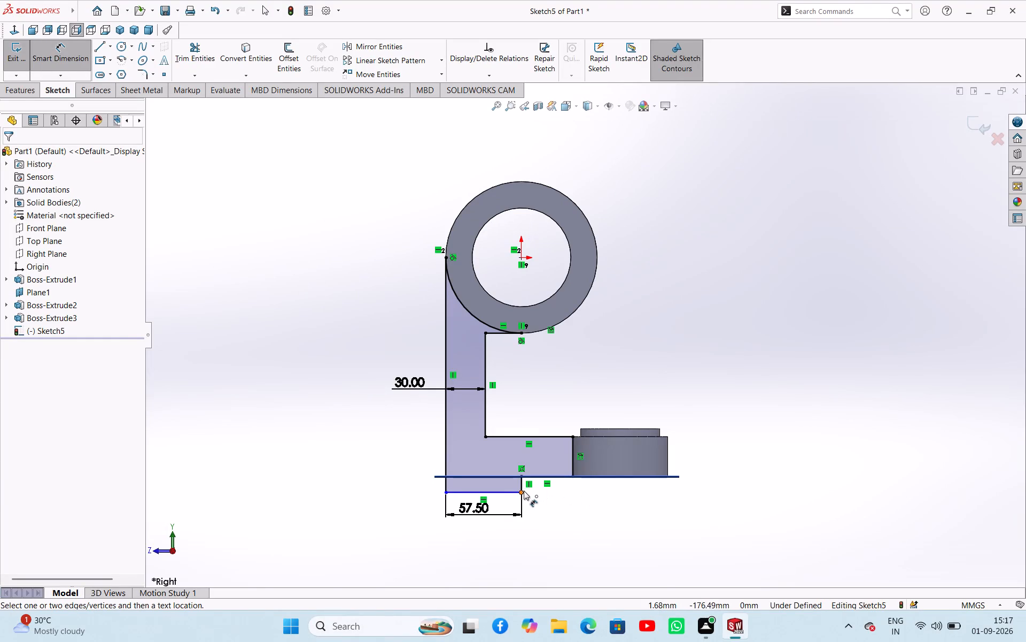
{"action": "left_click", "coordinate": [520, 486]}
{"action": "left_click", "coordinate": [541, 509]}
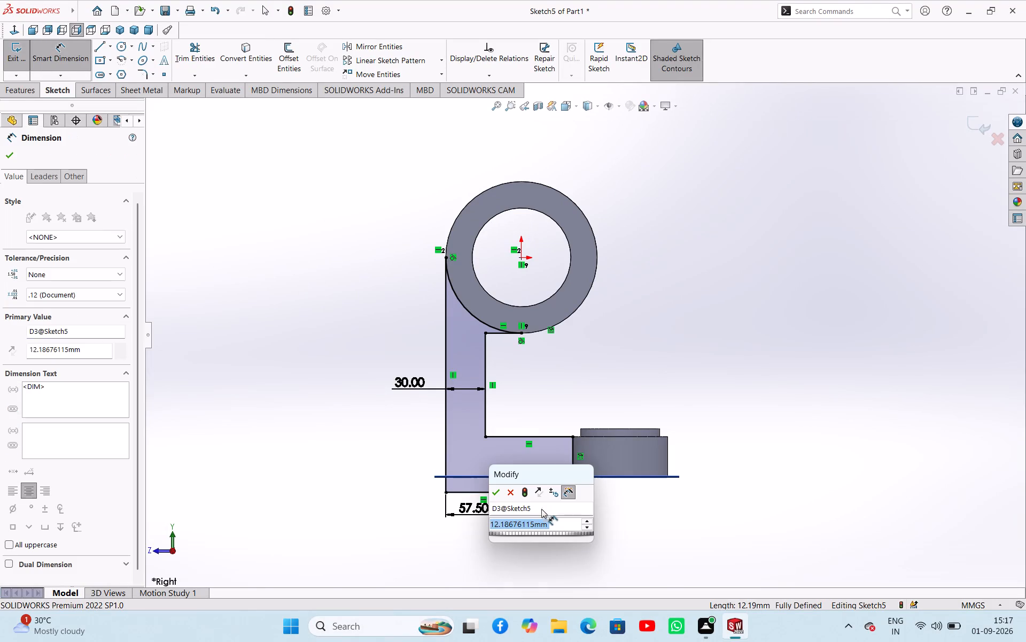
{"action": "key", "text": "6"}
{"action": "key", "text": "Return"}
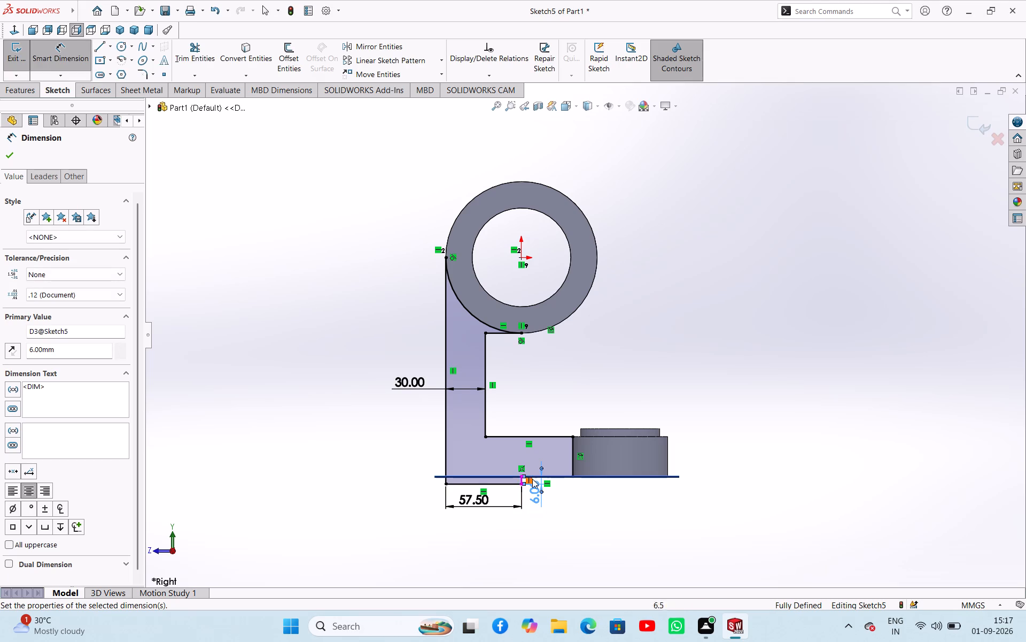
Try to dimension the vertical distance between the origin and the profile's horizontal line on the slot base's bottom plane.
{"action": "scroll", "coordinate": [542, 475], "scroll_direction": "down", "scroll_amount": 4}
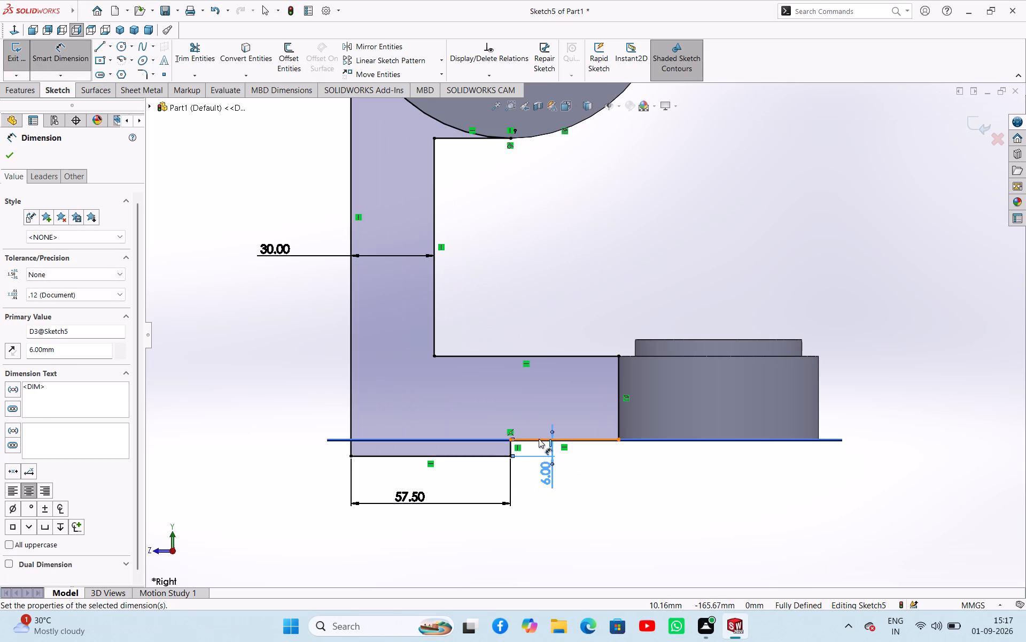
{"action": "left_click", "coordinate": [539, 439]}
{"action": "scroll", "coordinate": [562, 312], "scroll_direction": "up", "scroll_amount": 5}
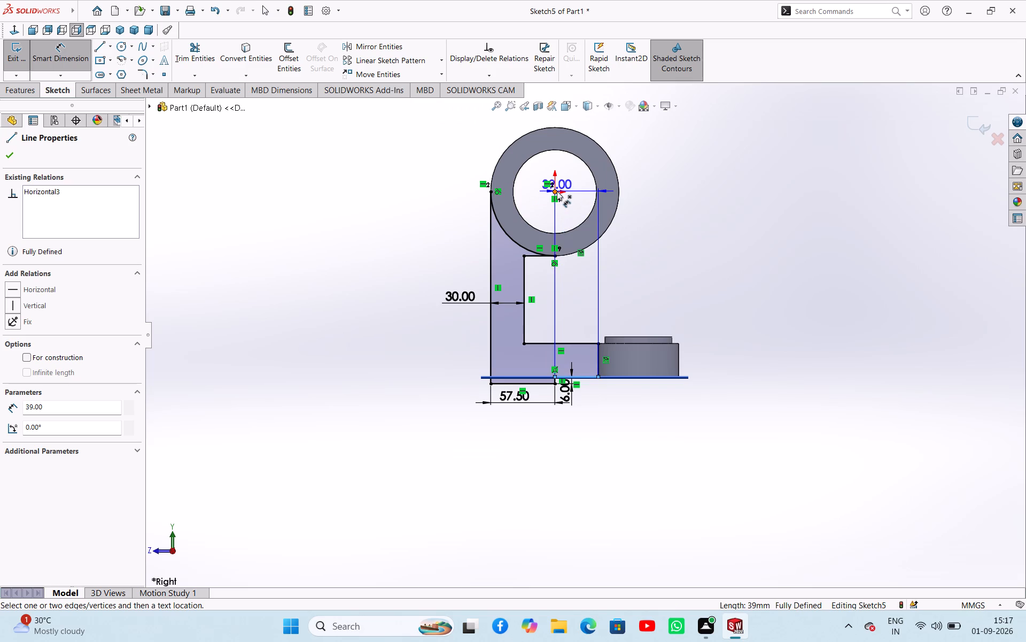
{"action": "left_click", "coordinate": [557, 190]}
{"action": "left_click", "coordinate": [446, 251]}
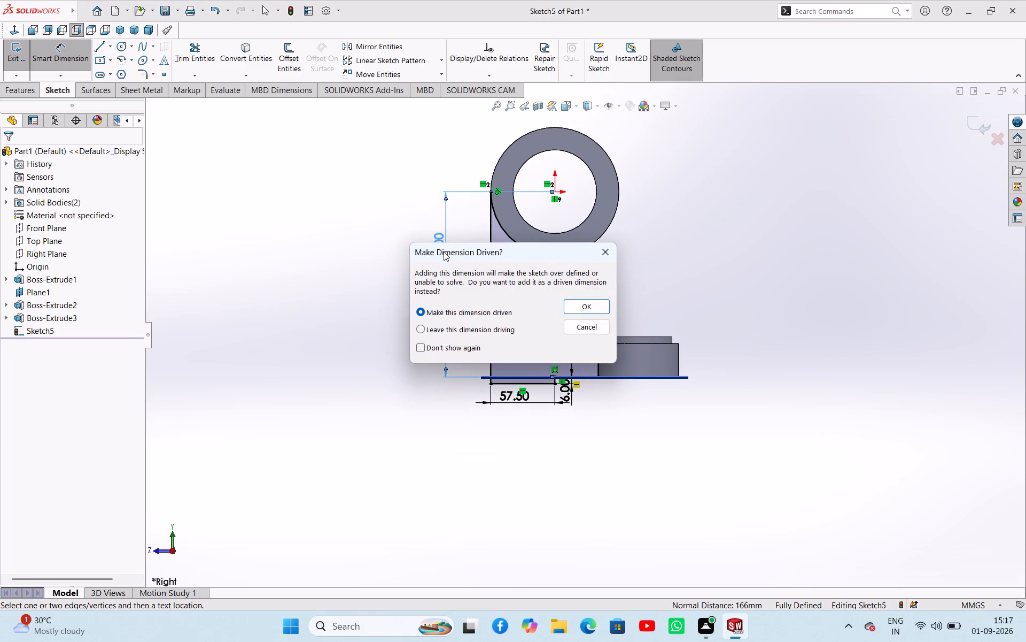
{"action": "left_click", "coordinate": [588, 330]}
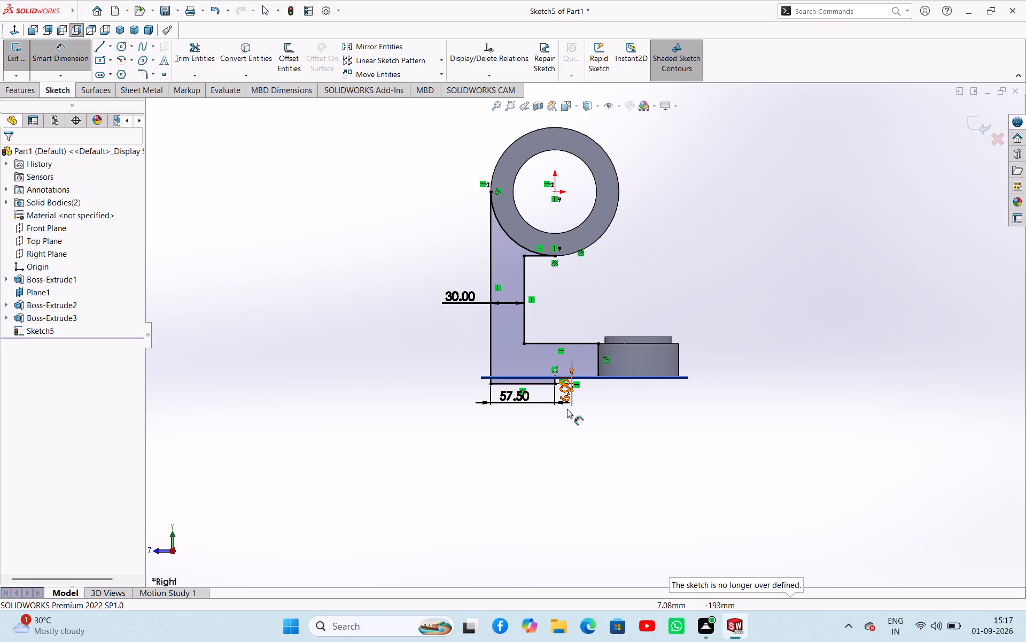
Extrude the L-shaped profile 110 mm with the Mid Plane end condition, merging it with the cylinder and slot base.
{"action": "middle_click_drag", "start_coordinate": [637, 418], "coordinate": [649, 435]}
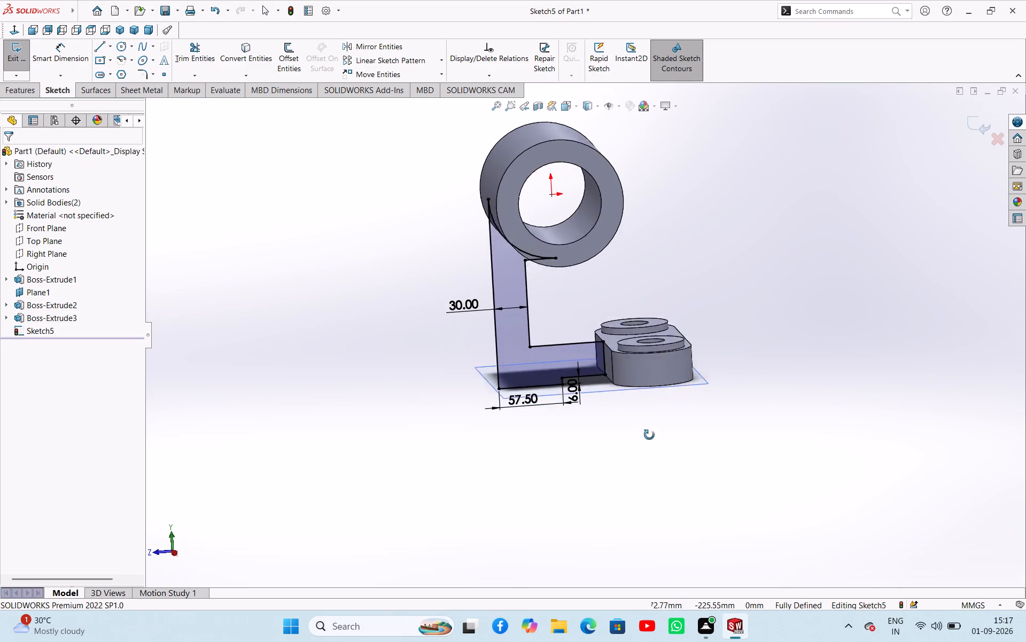
{"action": "middle_click_drag", "start_coordinate": [649, 435], "coordinate": [674, 418]}
{"action": "left_click", "coordinate": [20, 53]}
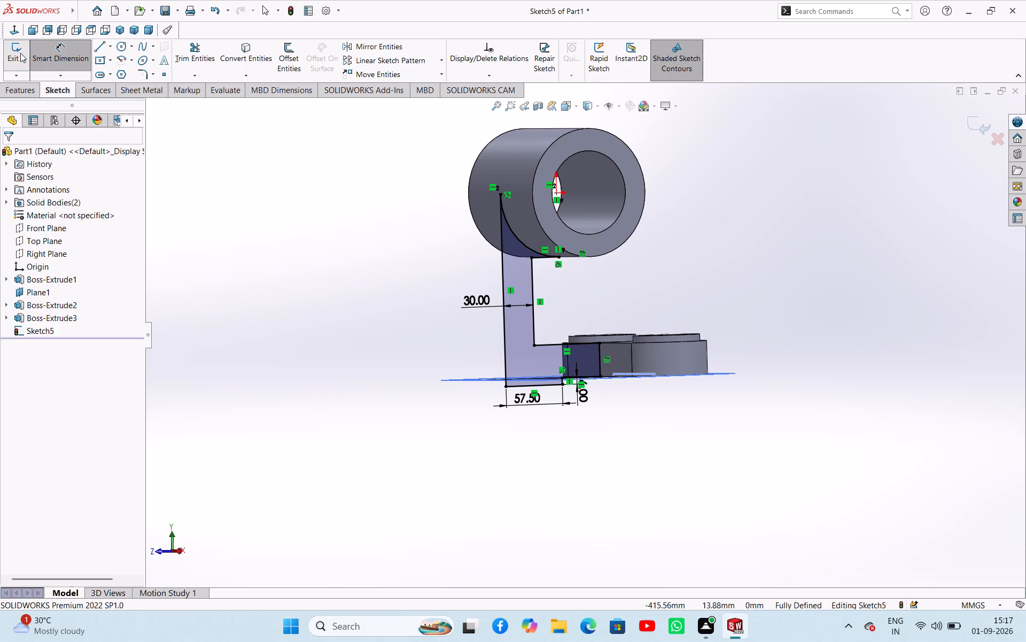
{"action": "left_click", "coordinate": [20, 53]}
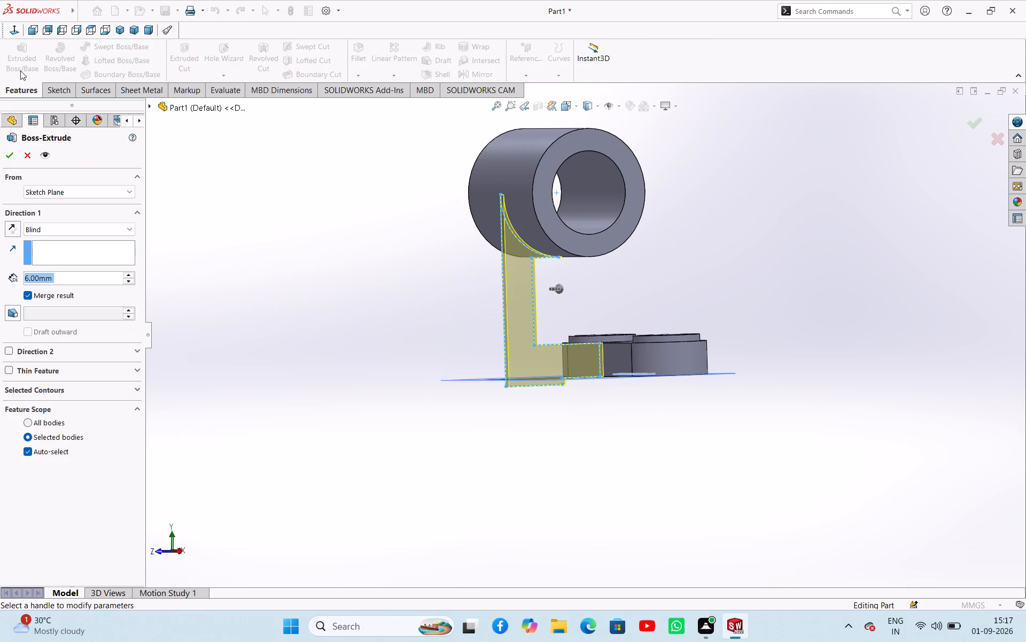
{"action": "left_click", "coordinate": [49, 230]}
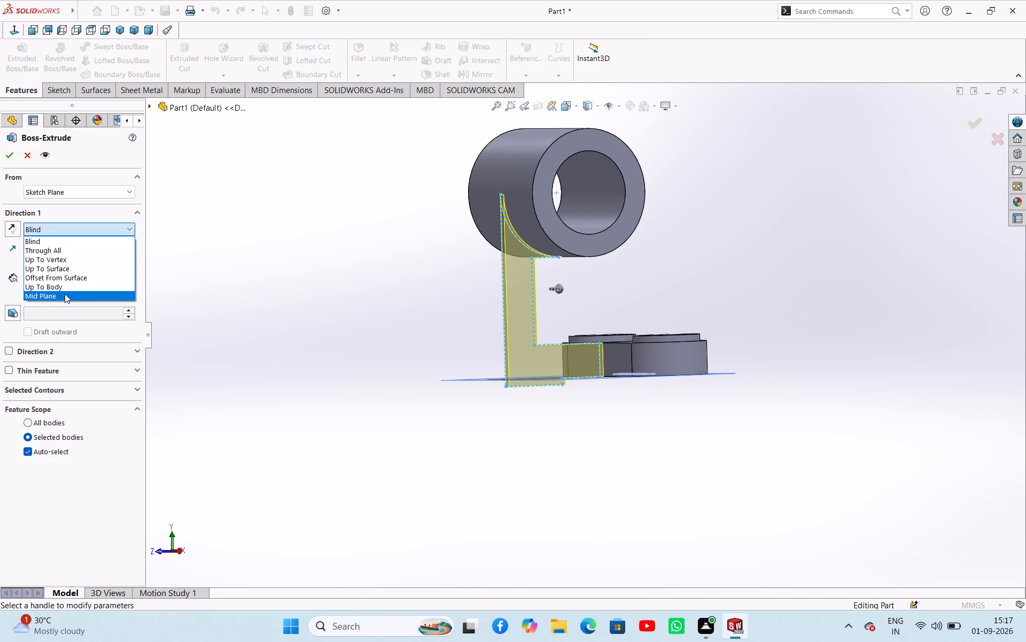
{"action": "left_click", "coordinate": [65, 294]}
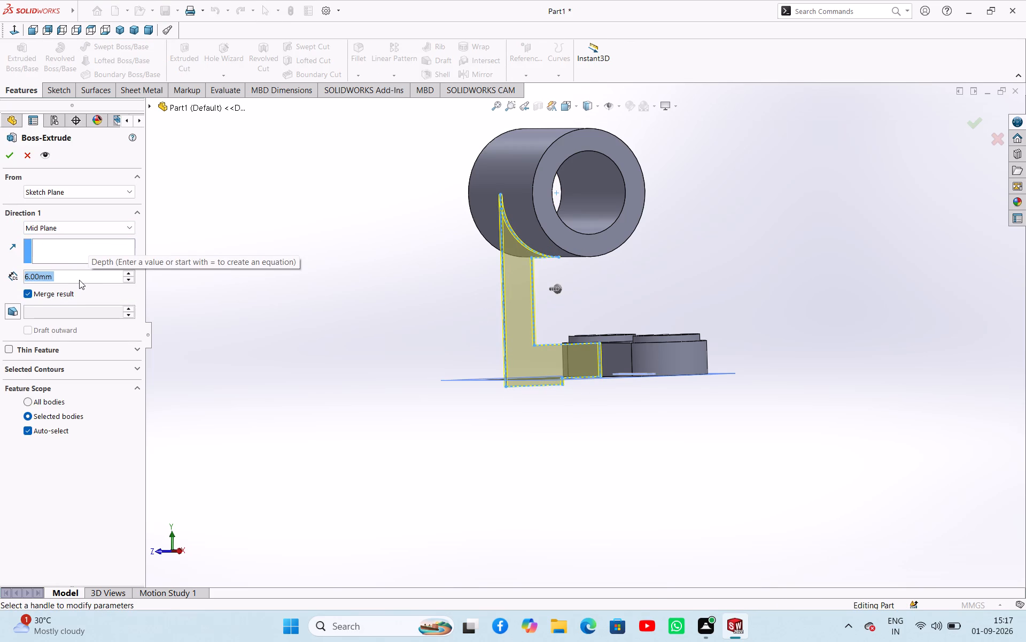
{"action": "type", "text": "110"}
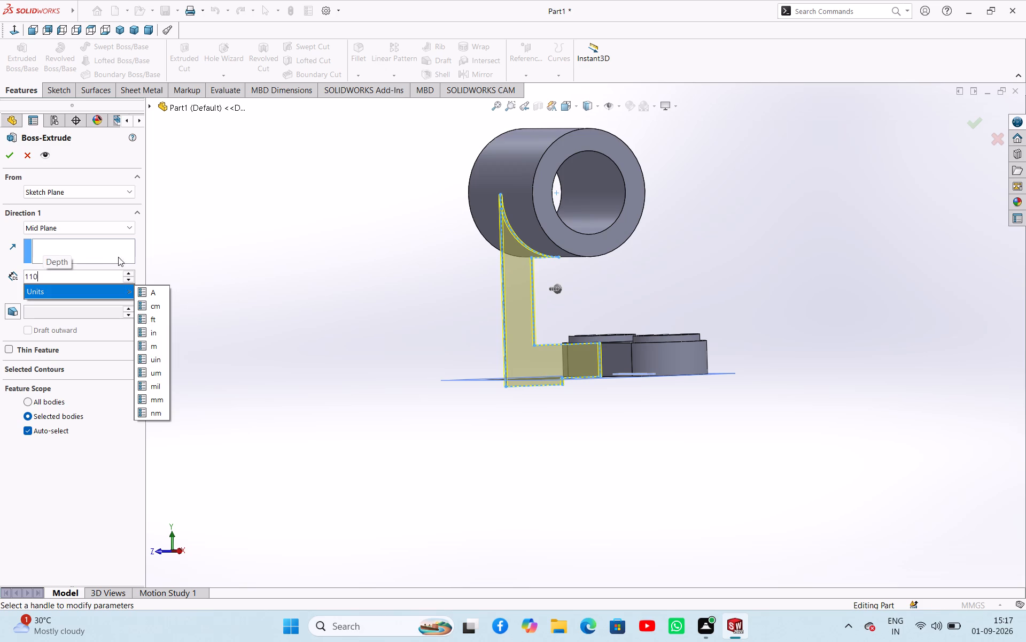
{"action": "left_click", "coordinate": [330, 267]}
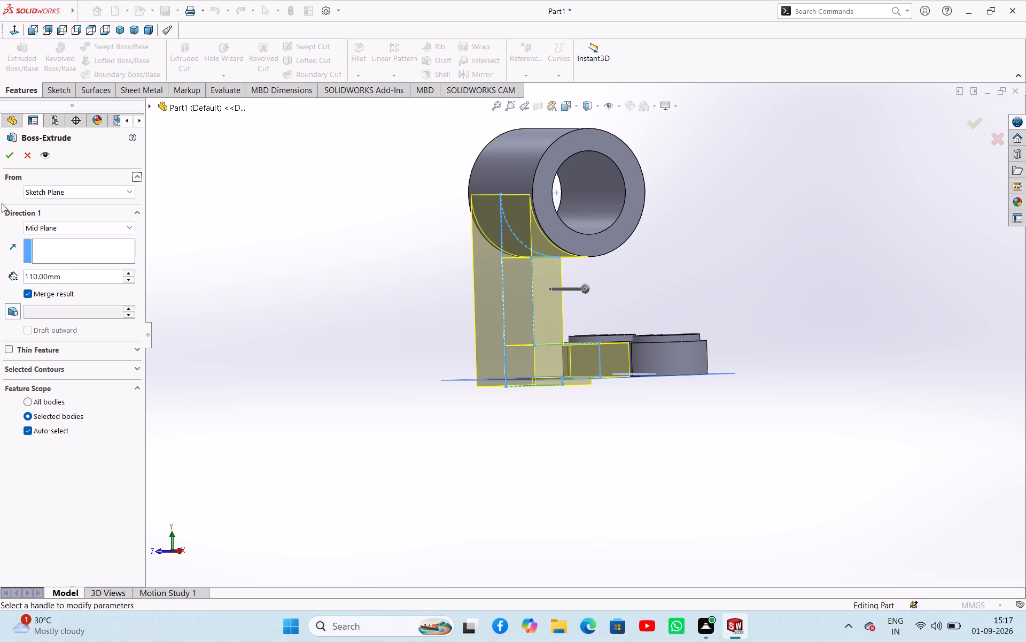
{"action": "left_click", "coordinate": [7, 154]}
{"action": "left_click", "coordinate": [317, 284]}
Examine the joined bracket from several sides, including the stepped underside and base holes, ending in the isometric view.
{"action": "middle_click_drag", "start_coordinate": [351, 282], "coordinate": [360, 311]}
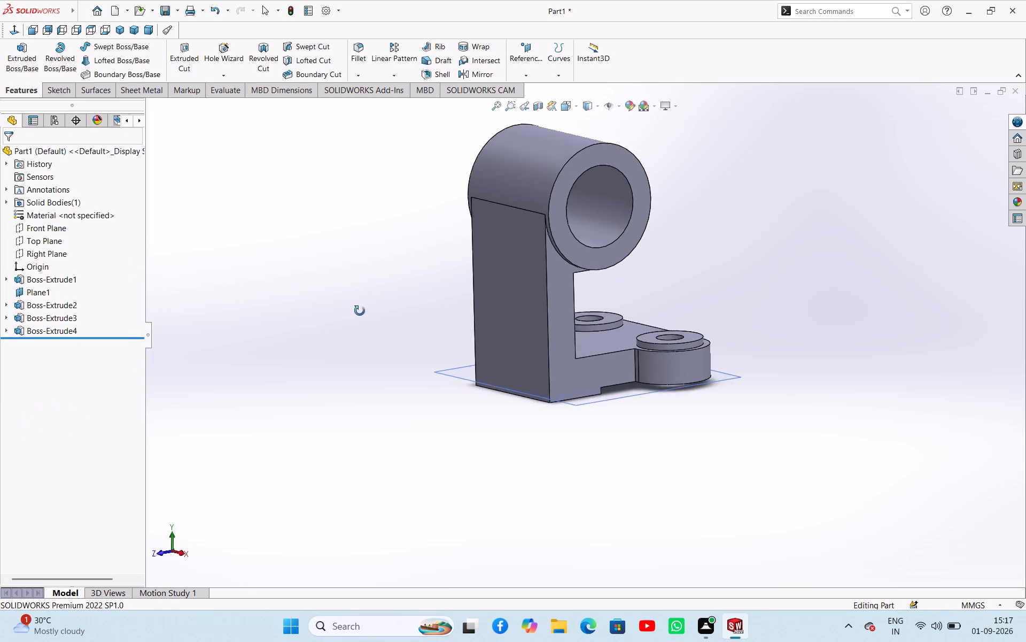
{"action": "middle_click_drag", "start_coordinate": [360, 311], "coordinate": [303, 346]}
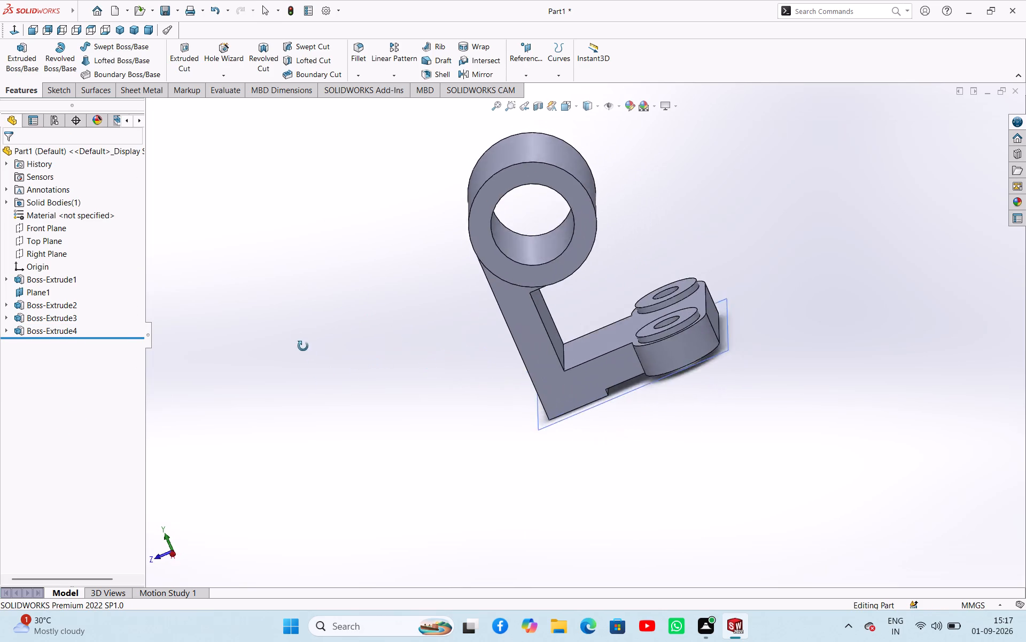
{"action": "middle_click_drag", "start_coordinate": [303, 346], "coordinate": [283, 239]}
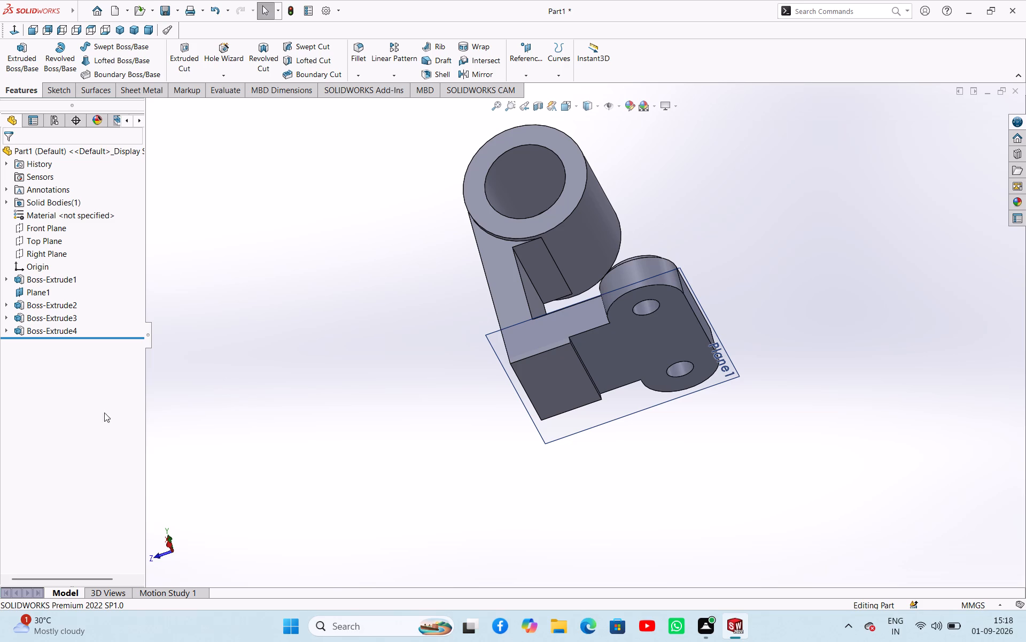
{"action": "middle_click_drag", "start_coordinate": [293, 402], "coordinate": [254, 438]}
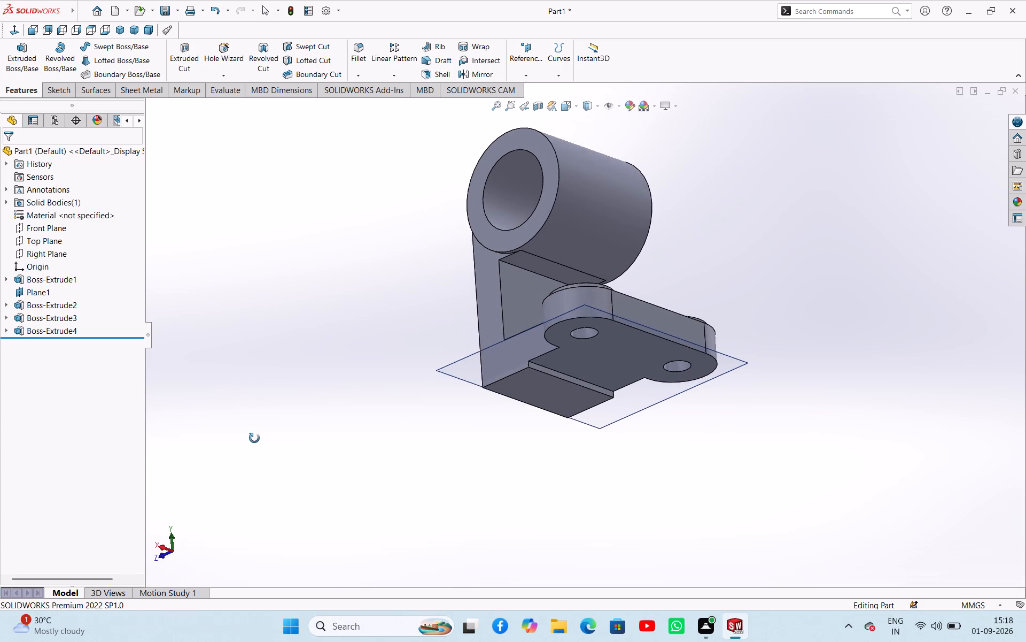
{"action": "middle_click_drag", "start_coordinate": [254, 438], "coordinate": [300, 444]}
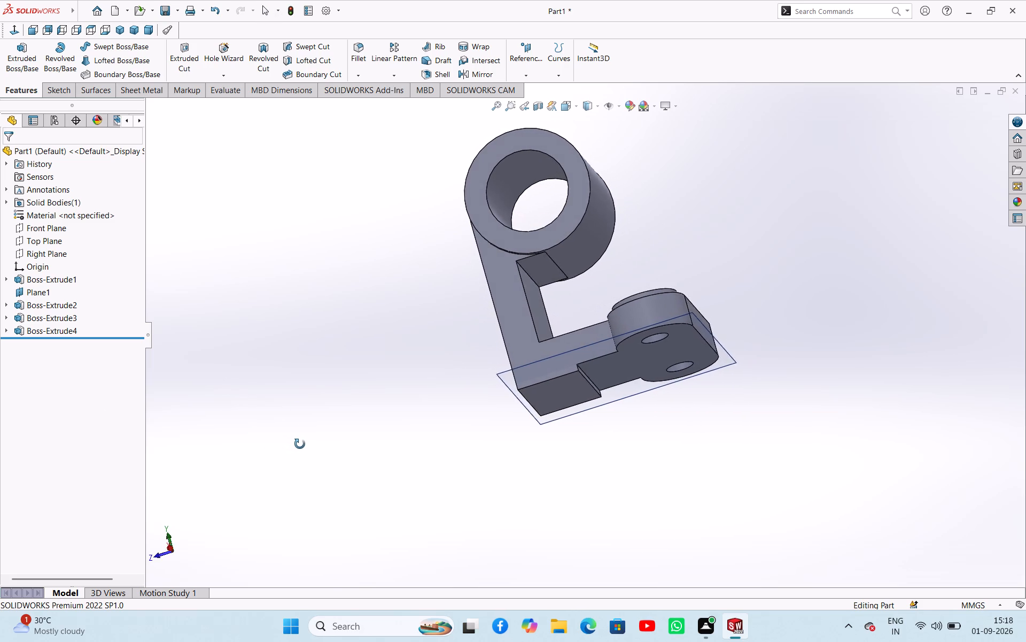
{"action": "middle_click_drag", "start_coordinate": [300, 444], "coordinate": [290, 442]}
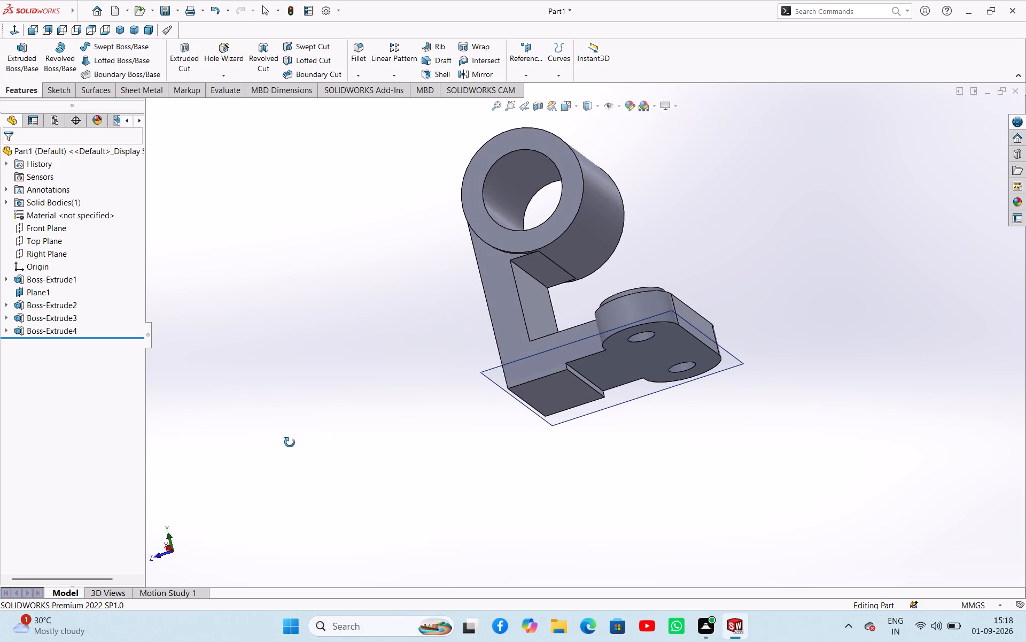
{"action": "middle_click_drag", "start_coordinate": [290, 442], "coordinate": [288, 442]}
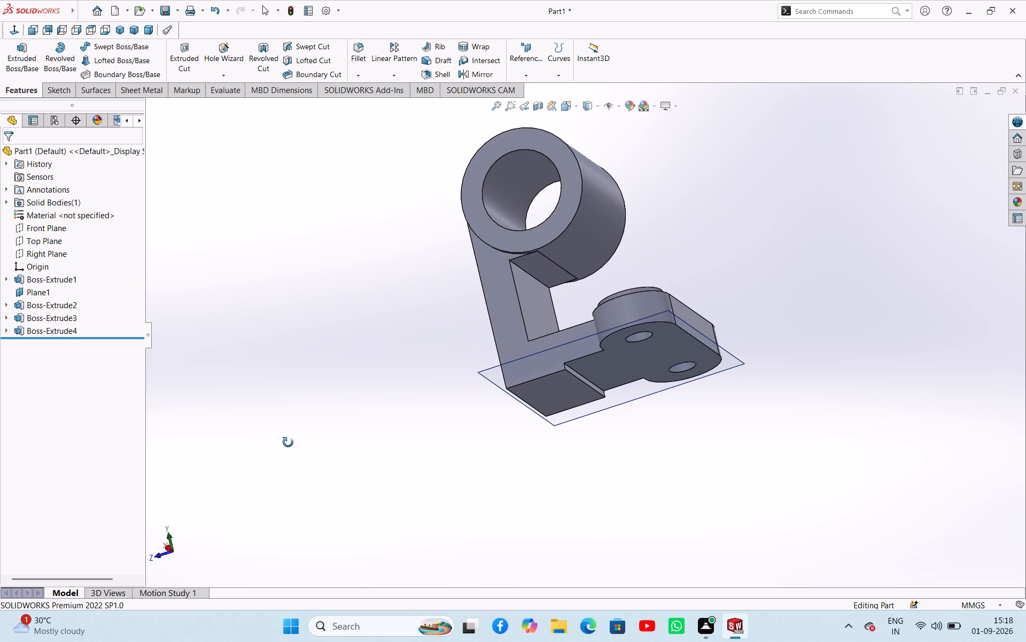
{"action": "middle_click_drag", "start_coordinate": [288, 442], "coordinate": [296, 442]}
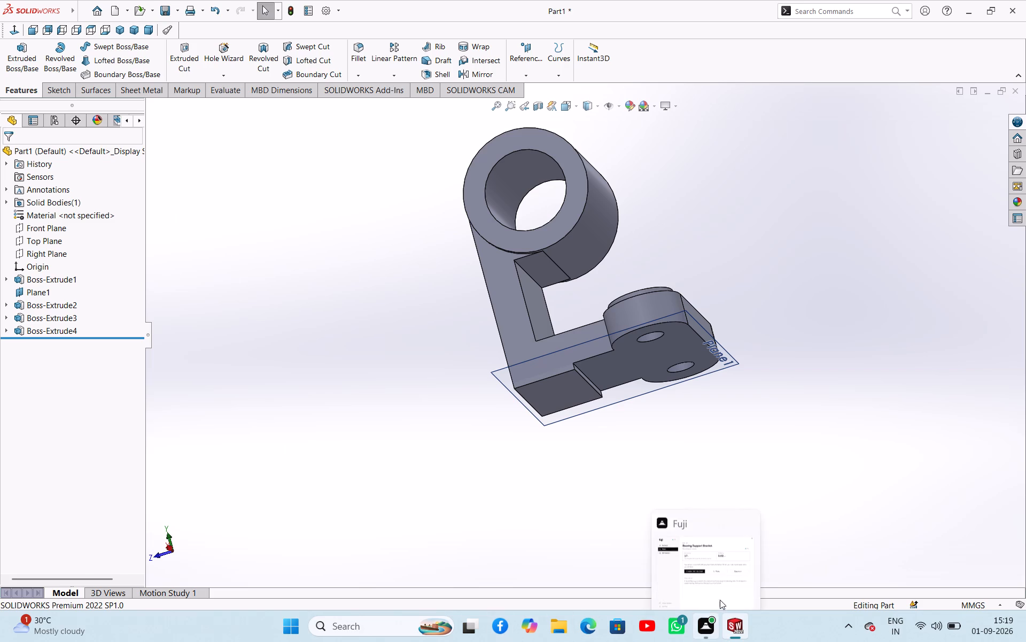
{"action": "left_click", "coordinate": [424, 416]}
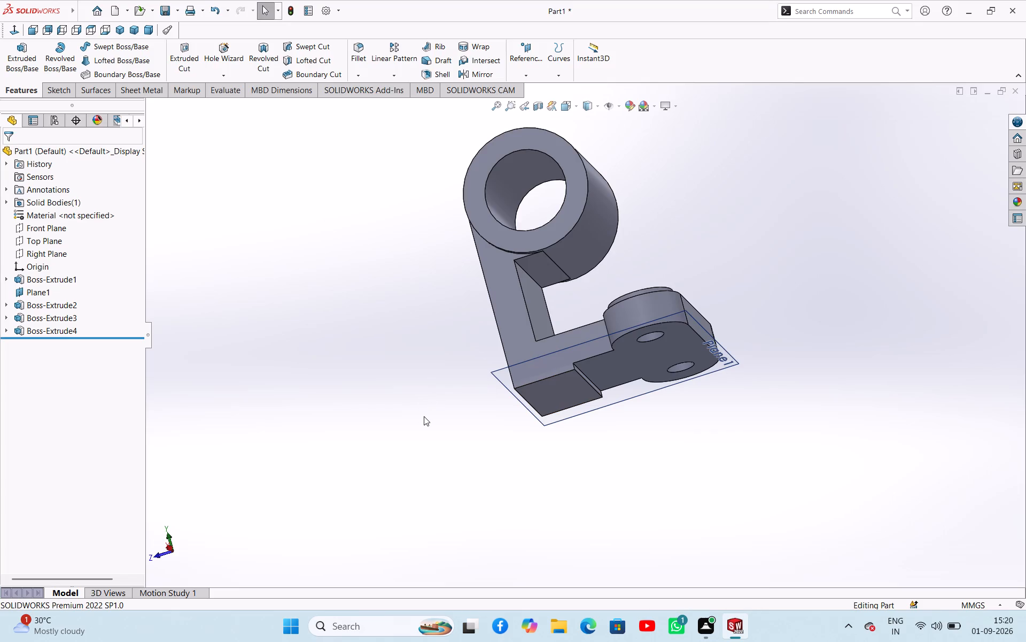
{"action": "middle_click_drag", "start_coordinate": [455, 356], "coordinate": [461, 403]}
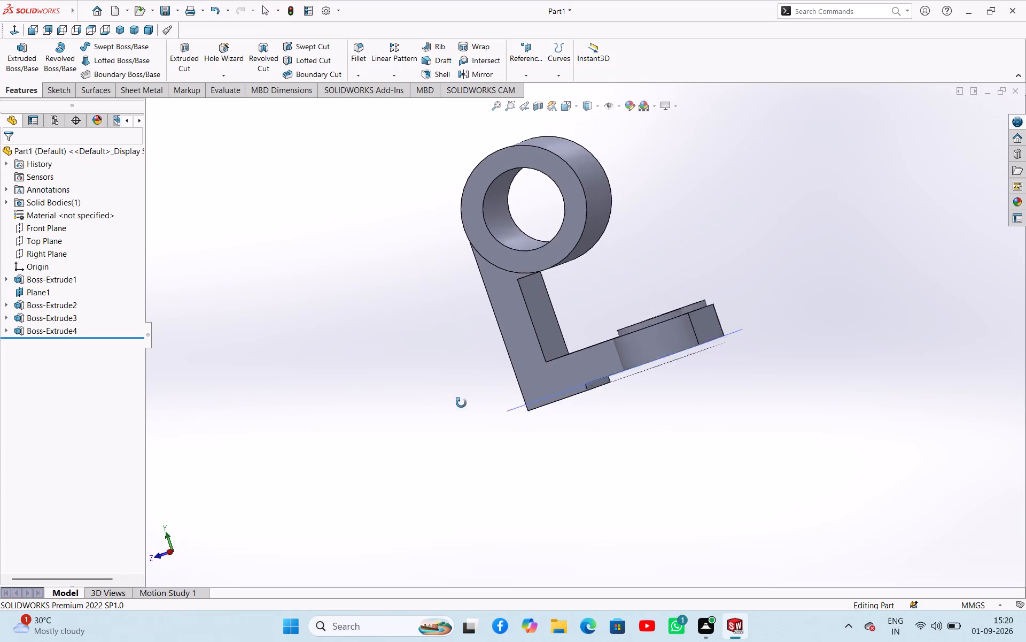
{"action": "middle_click_drag", "start_coordinate": [461, 403], "coordinate": [487, 418]}
{"action": "scroll", "coordinate": [636, 304], "scroll_direction": "down", "scroll_amount": 3}
{"action": "middle_click_drag", "start_coordinate": [570, 307], "coordinate": [581, 326]}
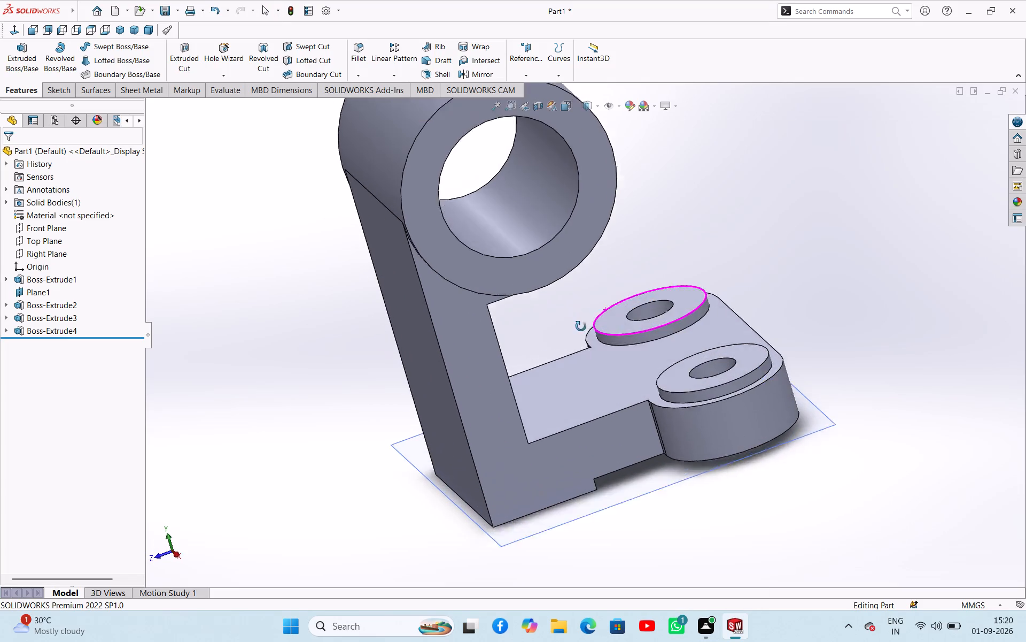
{"action": "middle_click_drag", "start_coordinate": [581, 326], "coordinate": [441, 320]}
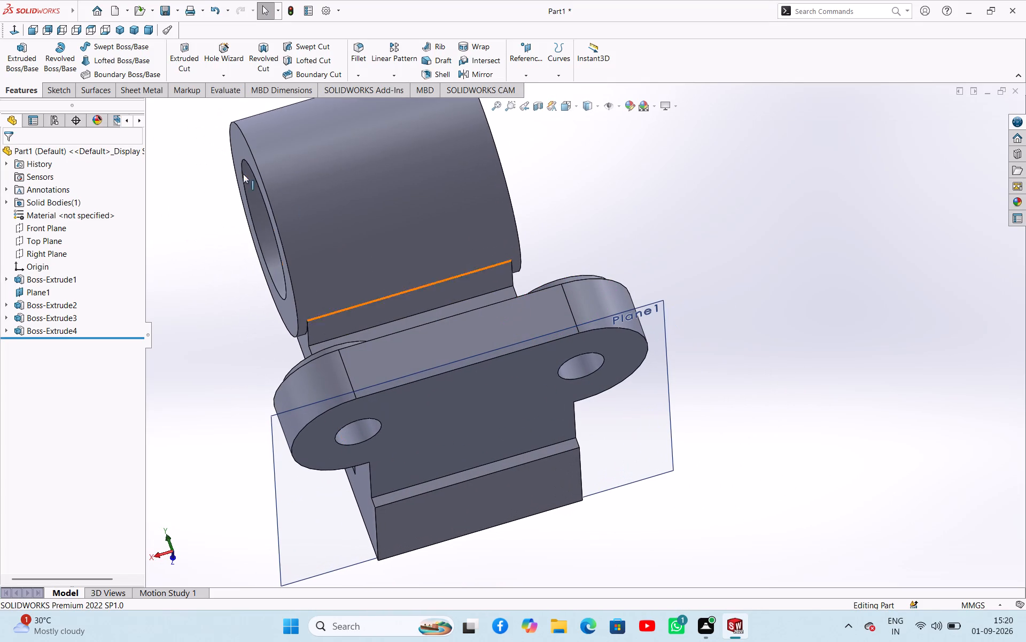
{"action": "left_click", "coordinate": [117, 28]}
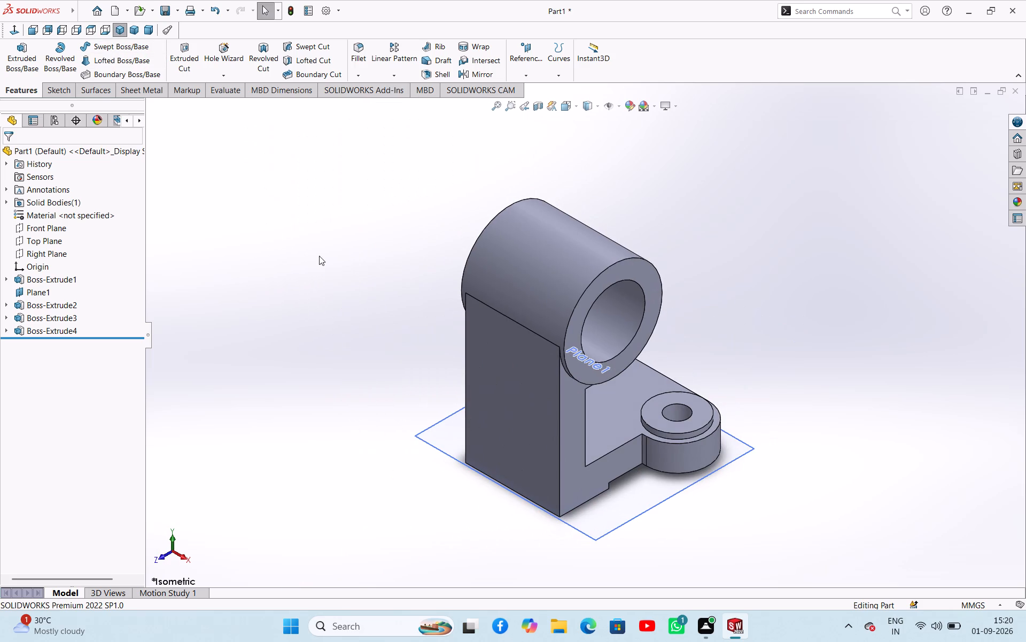
{"action": "scroll", "coordinate": [380, 373], "scroll_direction": "up", "scroll_amount": 2}
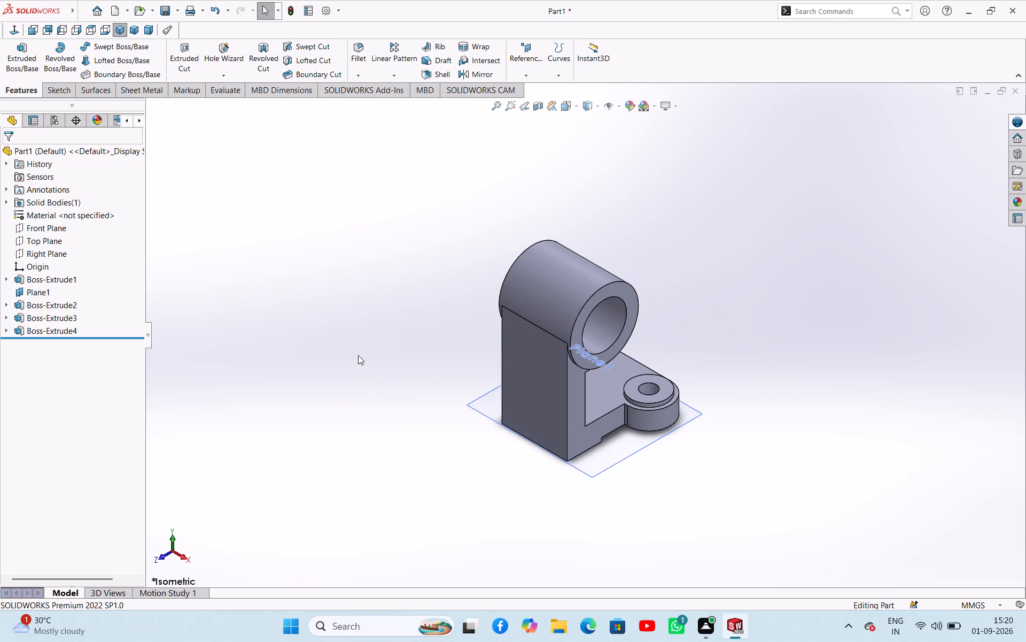
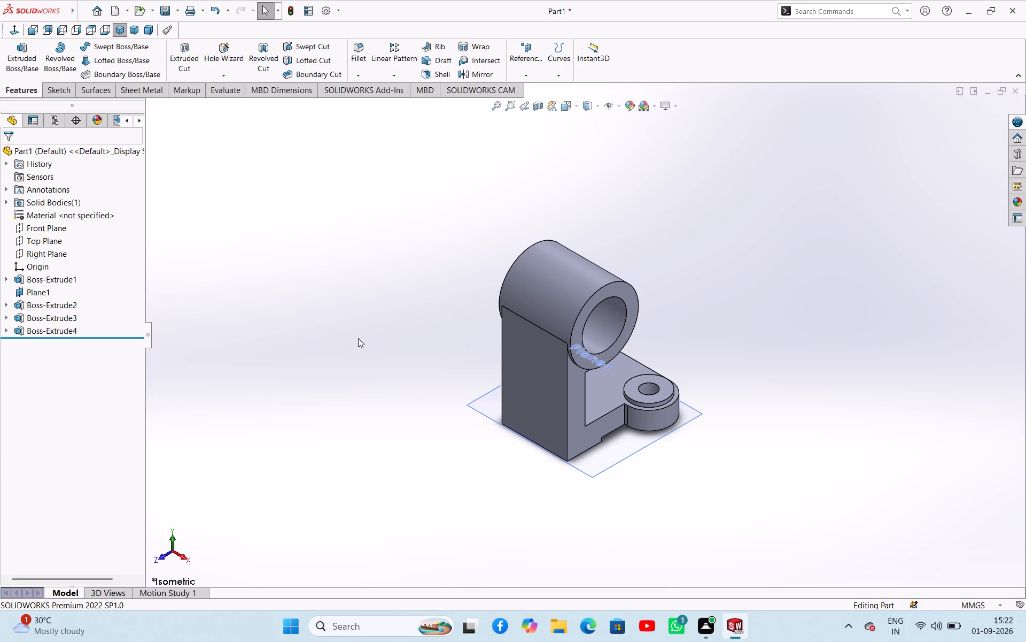
Examine the joined bracket from the back and the open side, including the cylinder bore, L-shaped web and base bosses.
{"action": "middle_click_drag", "start_coordinate": [428, 368], "coordinate": [380, 348]}
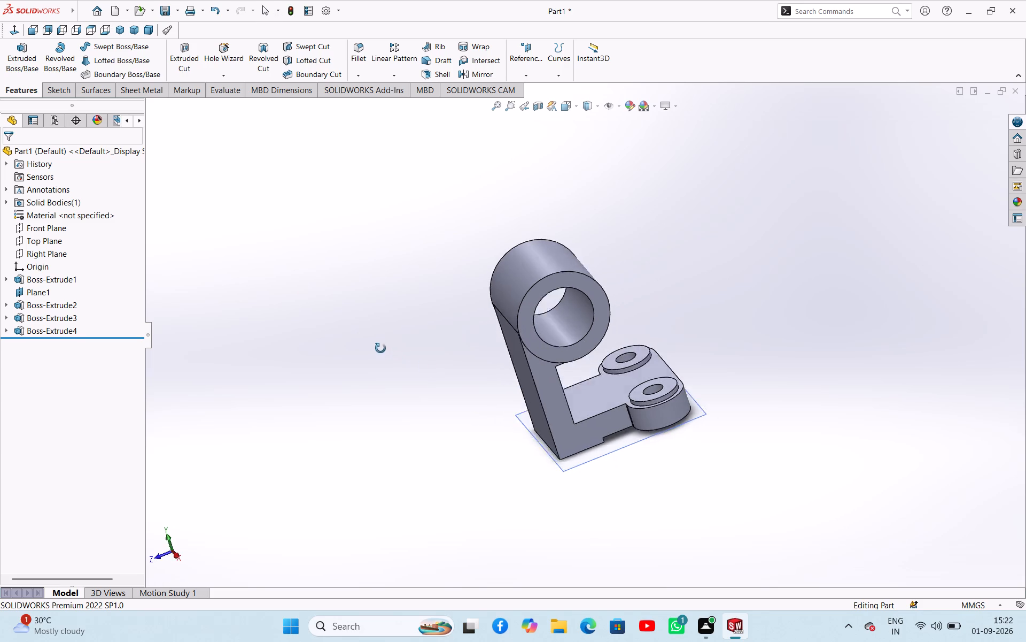
{"action": "middle_click_drag", "start_coordinate": [380, 348], "coordinate": [456, 374]}
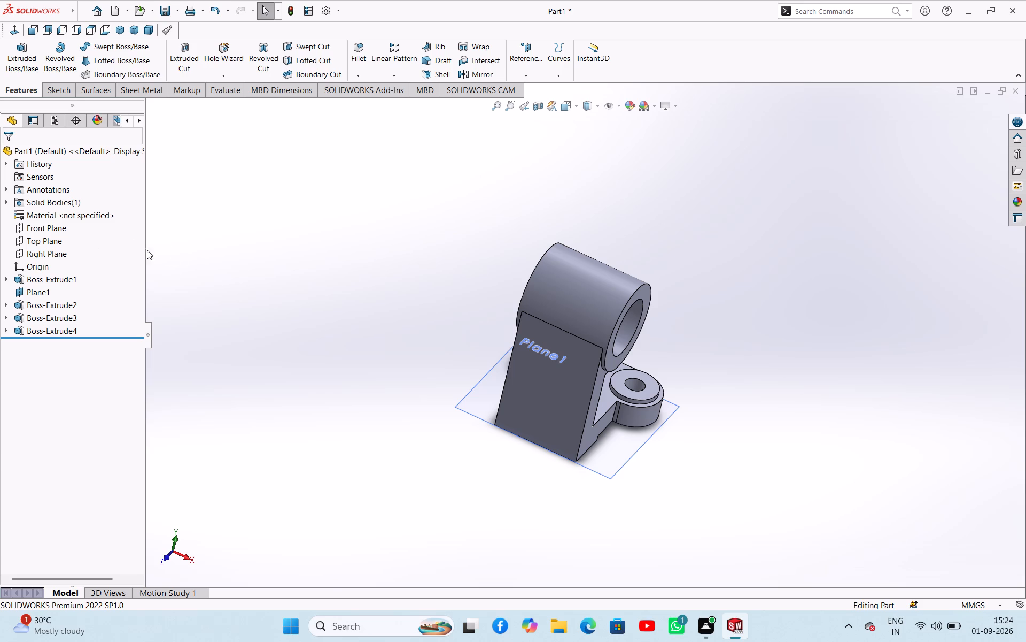
{"action": "middle_click_drag", "start_coordinate": [156, 262], "coordinate": [183, 274]}
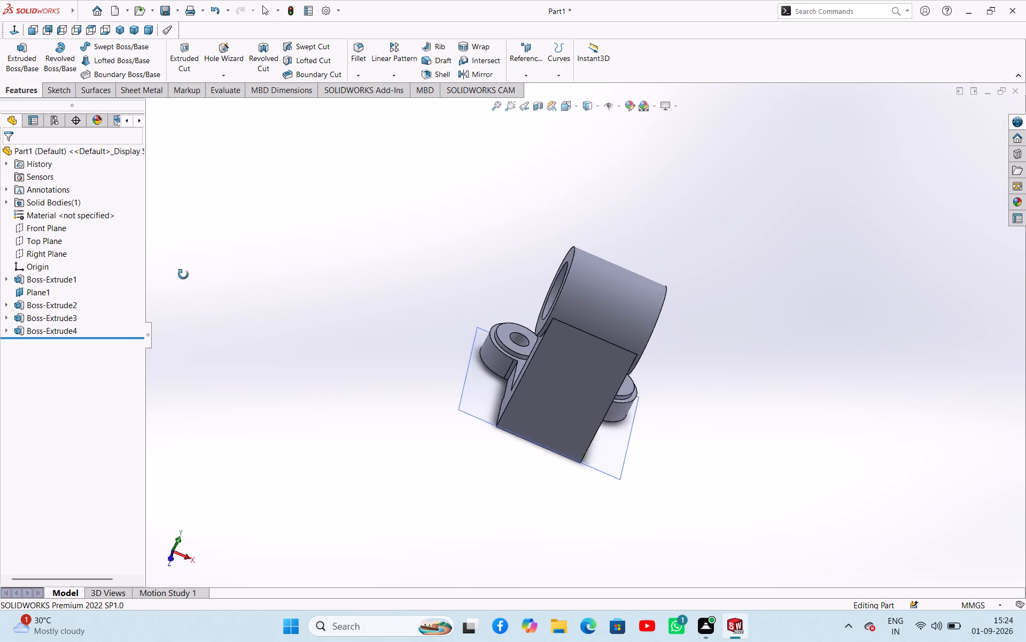
{"action": "middle_click_drag", "start_coordinate": [183, 274], "coordinate": [172, 276]}
{"action": "scroll", "coordinate": [172, 276], "scroll_direction": "up", "scroll_amount": 2}
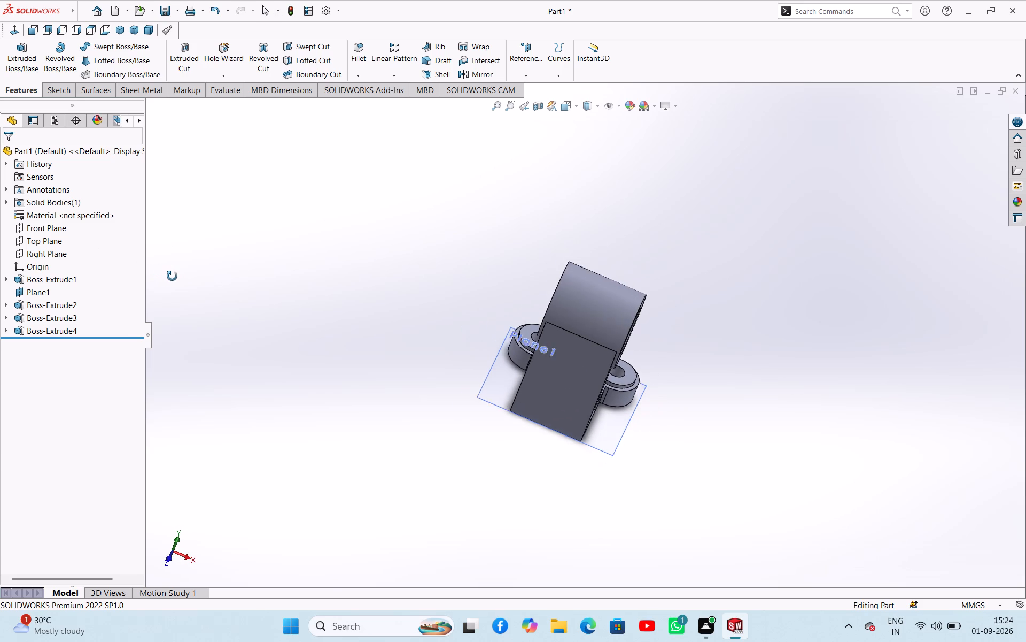
{"action": "scroll", "coordinate": [172, 276], "scroll_direction": "up", "scroll_amount": 2}
{"action": "middle_click_drag", "start_coordinate": [172, 276], "coordinate": [91, 272]}
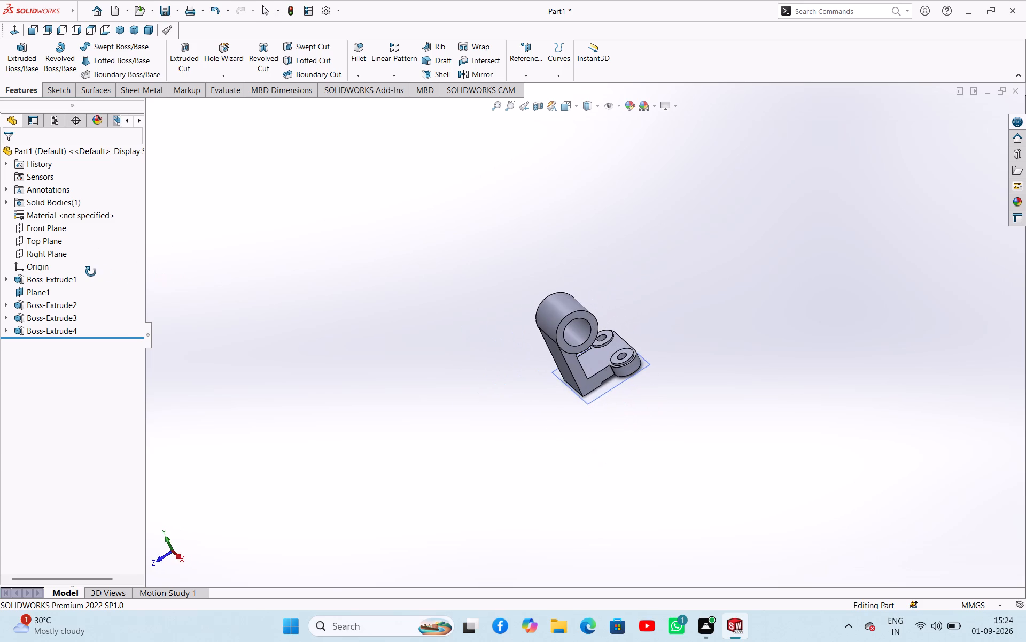
{"action": "middle_click_drag", "start_coordinate": [91, 272], "coordinate": [90, 272]}
{"action": "scroll", "coordinate": [558, 320], "scroll_direction": "down", "scroll_amount": 3}
{"action": "middle_click_drag", "start_coordinate": [635, 375], "coordinate": [607, 375]}
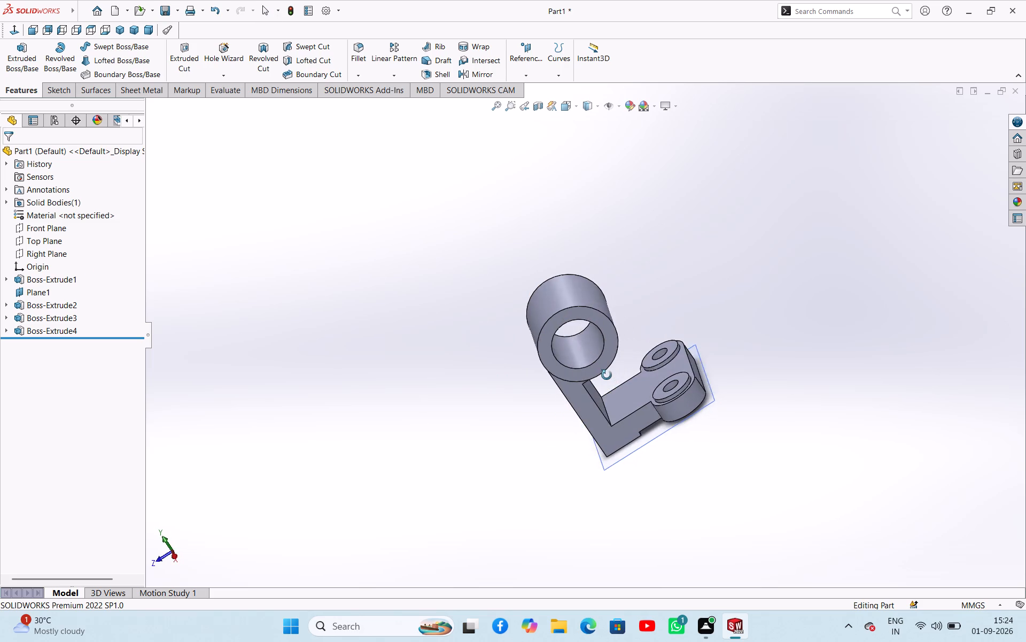
{"action": "middle_click_drag", "start_coordinate": [607, 375], "coordinate": [623, 379]}
{"action": "scroll", "coordinate": [611, 365], "scroll_direction": "down", "scroll_amount": 3}
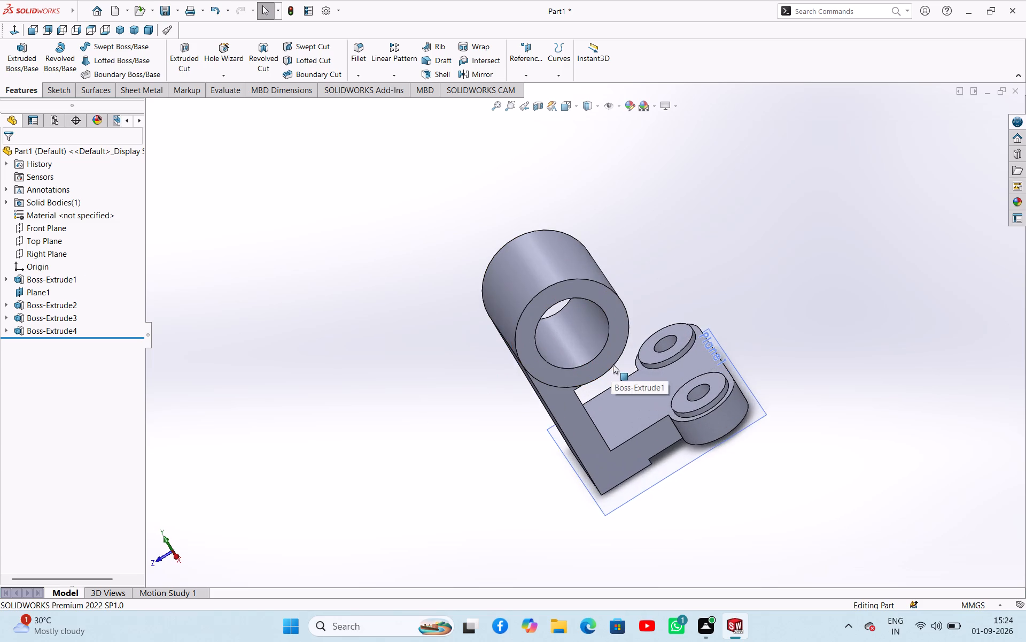
{"action": "scroll", "coordinate": [613, 364], "scroll_direction": "down", "scroll_amount": 1}
{"action": "middle_click_drag", "start_coordinate": [613, 364], "coordinate": [582, 364]}
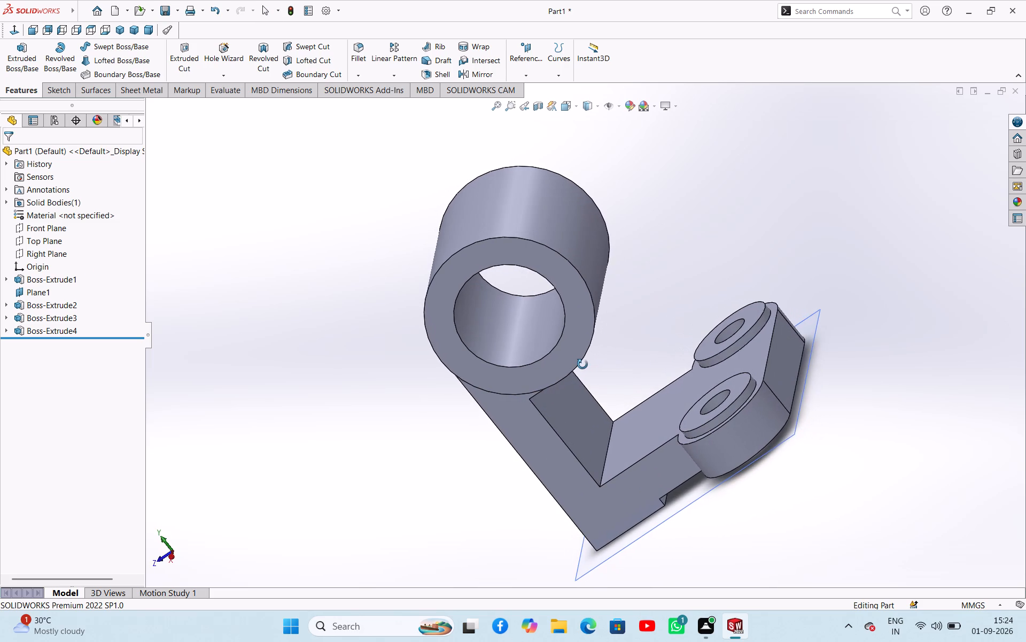
{"action": "middle_click_drag", "start_coordinate": [582, 364], "coordinate": [580, 364]}
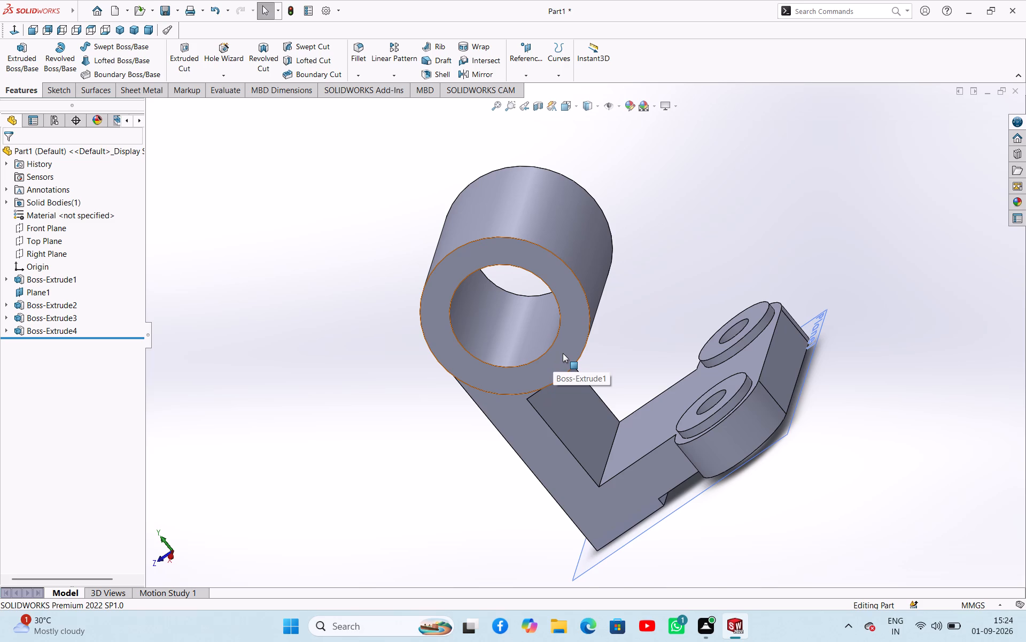
{"action": "scroll", "coordinate": [563, 353], "scroll_direction": "down", "scroll_amount": 2}
{"action": "scroll", "coordinate": [562, 353], "scroll_direction": "up", "scroll_amount": 3}
{"action": "middle_click_drag", "start_coordinate": [563, 345], "coordinate": [599, 355]}
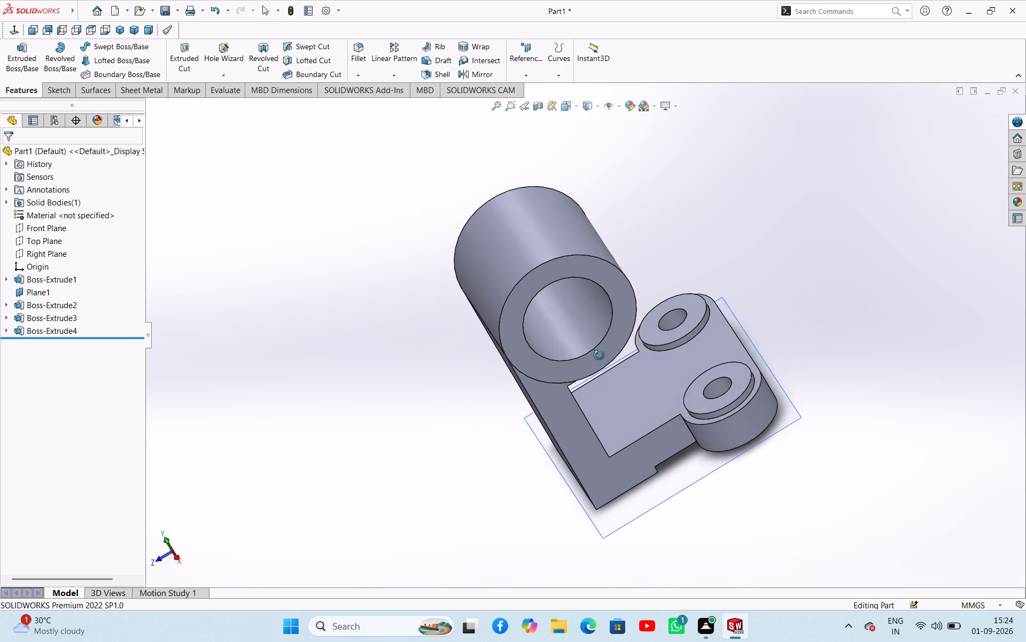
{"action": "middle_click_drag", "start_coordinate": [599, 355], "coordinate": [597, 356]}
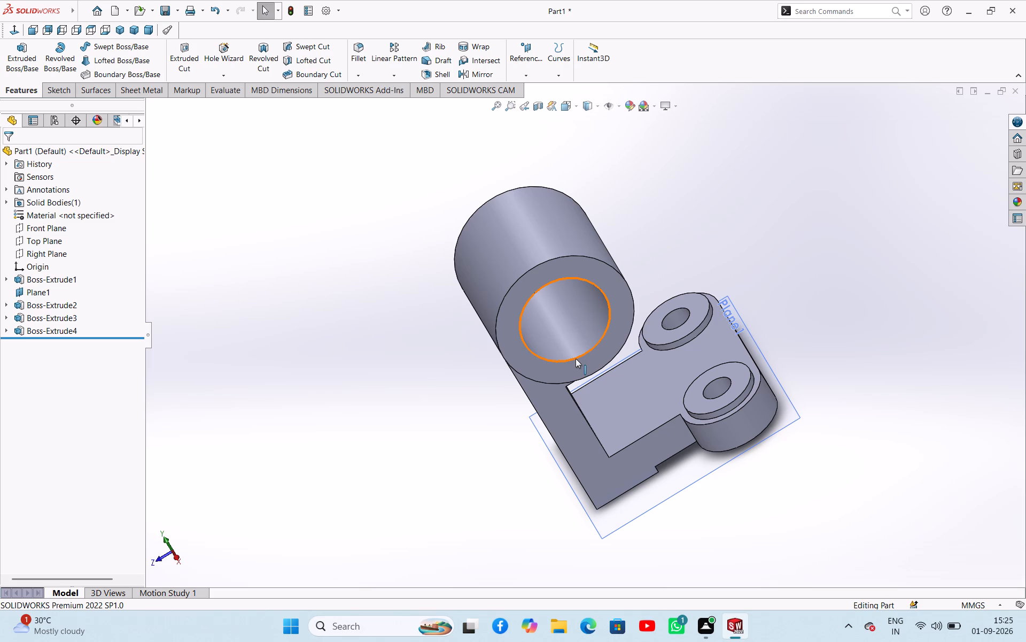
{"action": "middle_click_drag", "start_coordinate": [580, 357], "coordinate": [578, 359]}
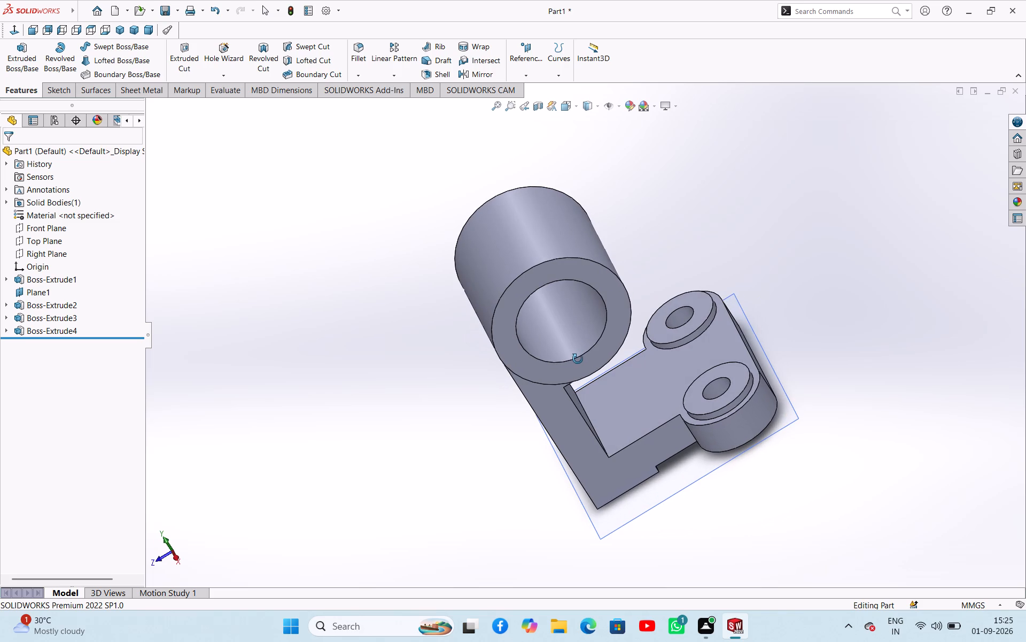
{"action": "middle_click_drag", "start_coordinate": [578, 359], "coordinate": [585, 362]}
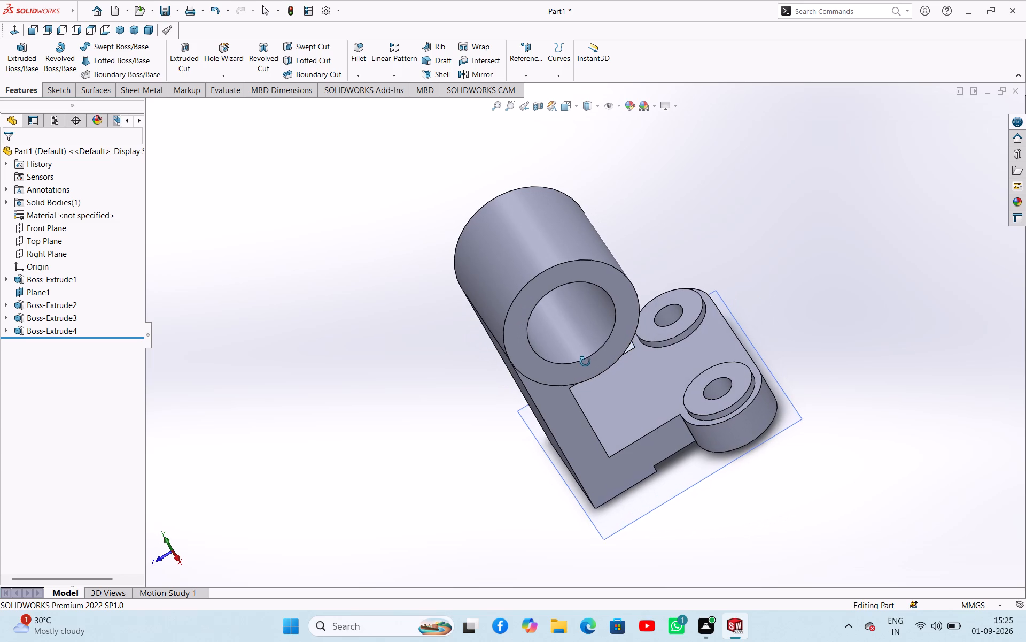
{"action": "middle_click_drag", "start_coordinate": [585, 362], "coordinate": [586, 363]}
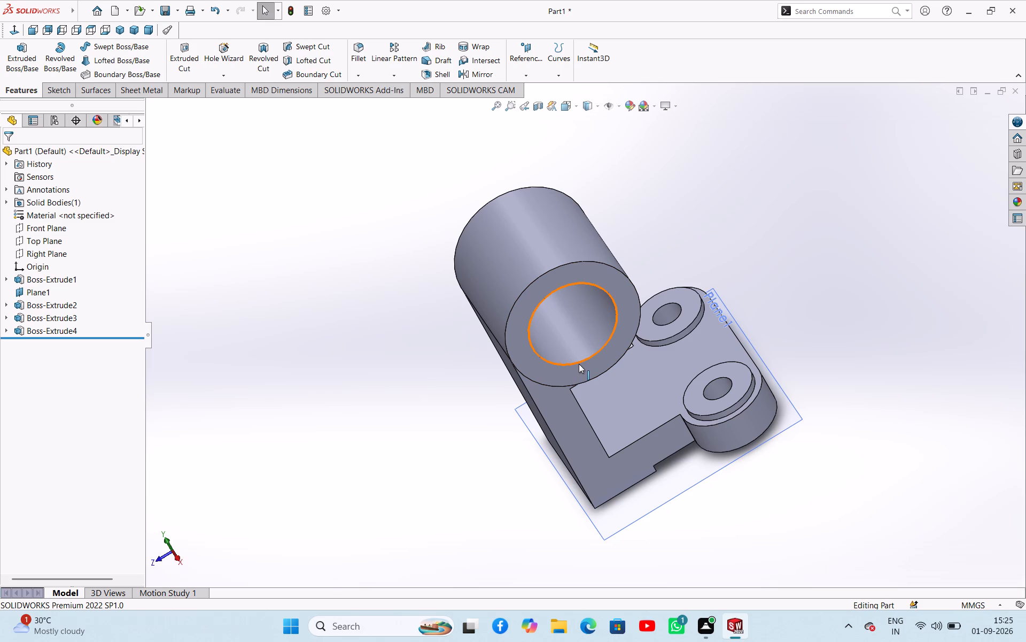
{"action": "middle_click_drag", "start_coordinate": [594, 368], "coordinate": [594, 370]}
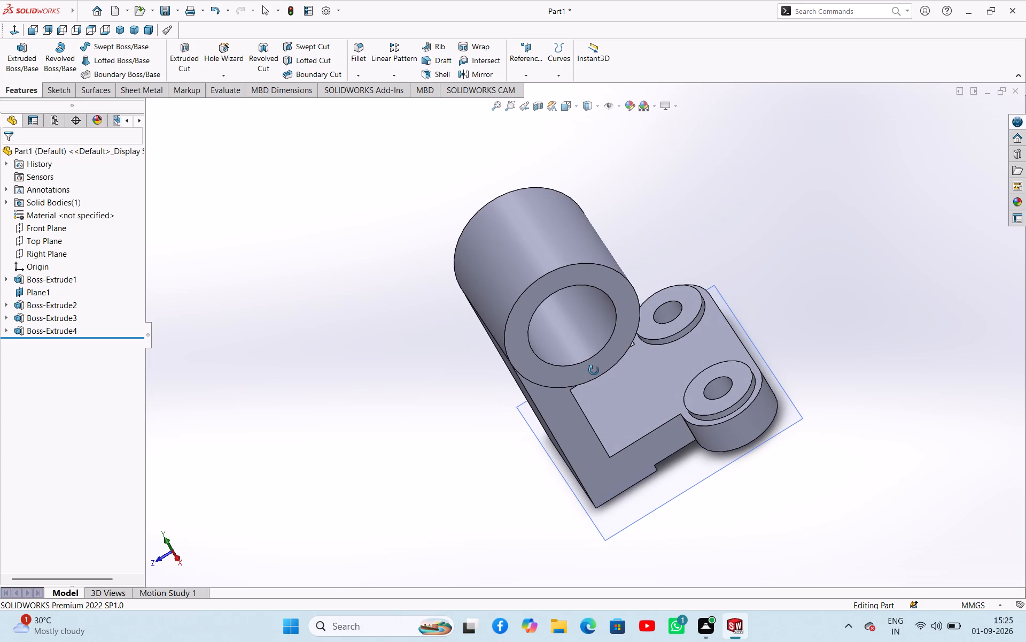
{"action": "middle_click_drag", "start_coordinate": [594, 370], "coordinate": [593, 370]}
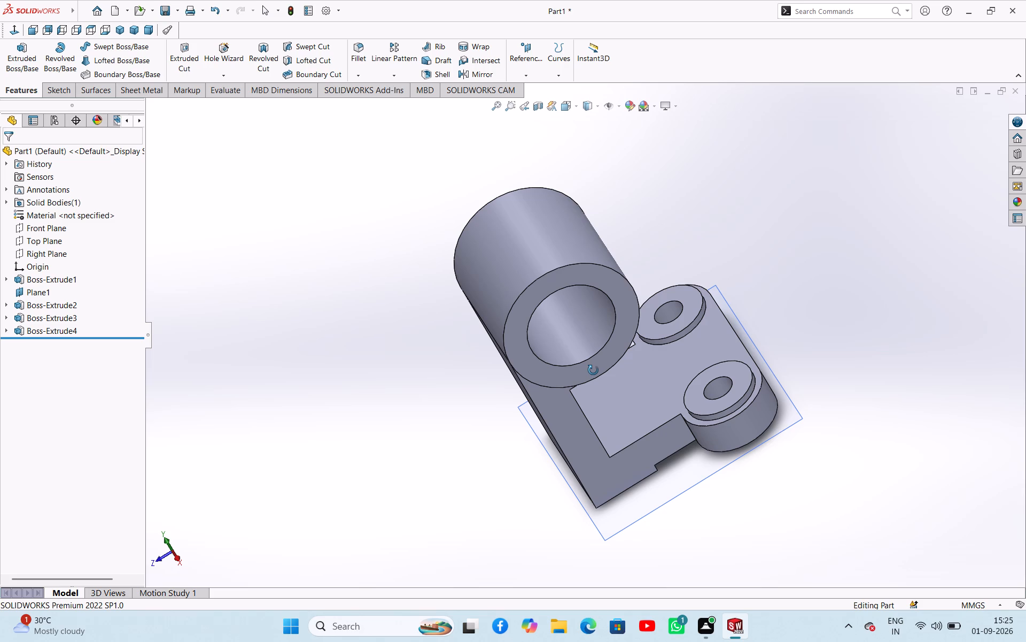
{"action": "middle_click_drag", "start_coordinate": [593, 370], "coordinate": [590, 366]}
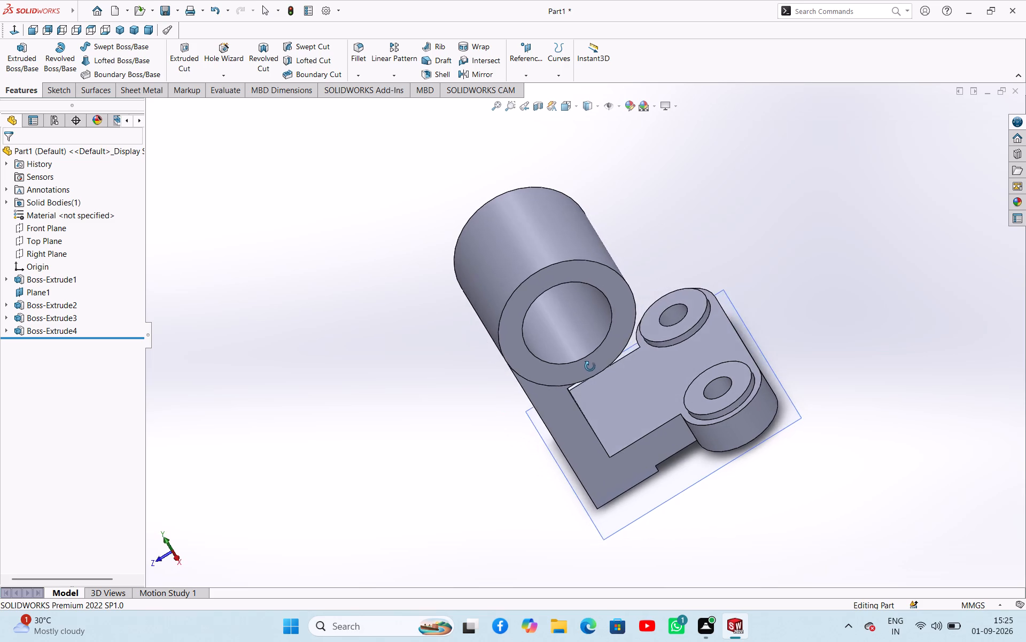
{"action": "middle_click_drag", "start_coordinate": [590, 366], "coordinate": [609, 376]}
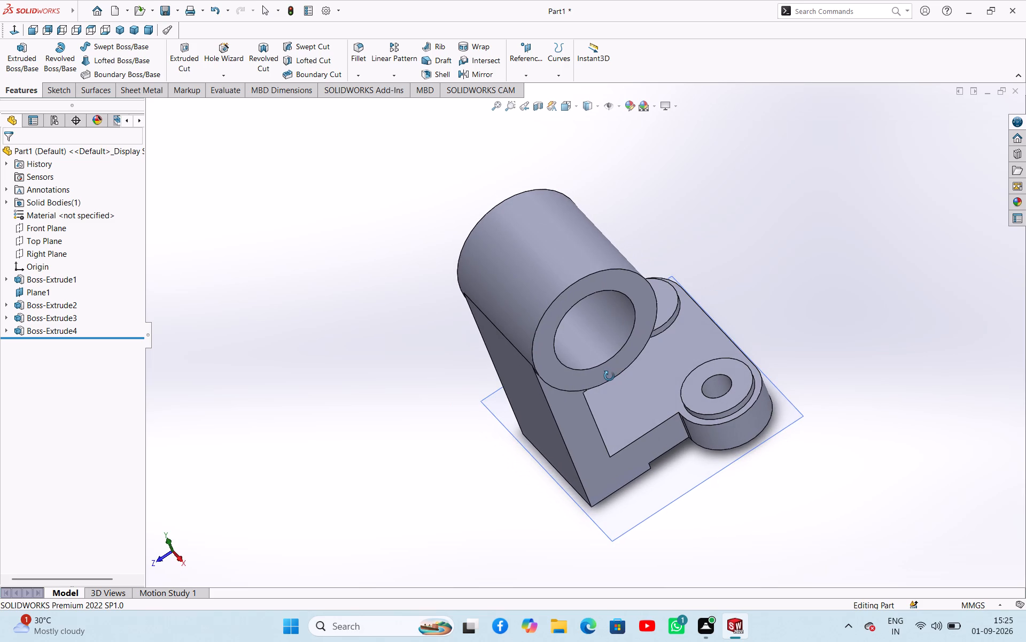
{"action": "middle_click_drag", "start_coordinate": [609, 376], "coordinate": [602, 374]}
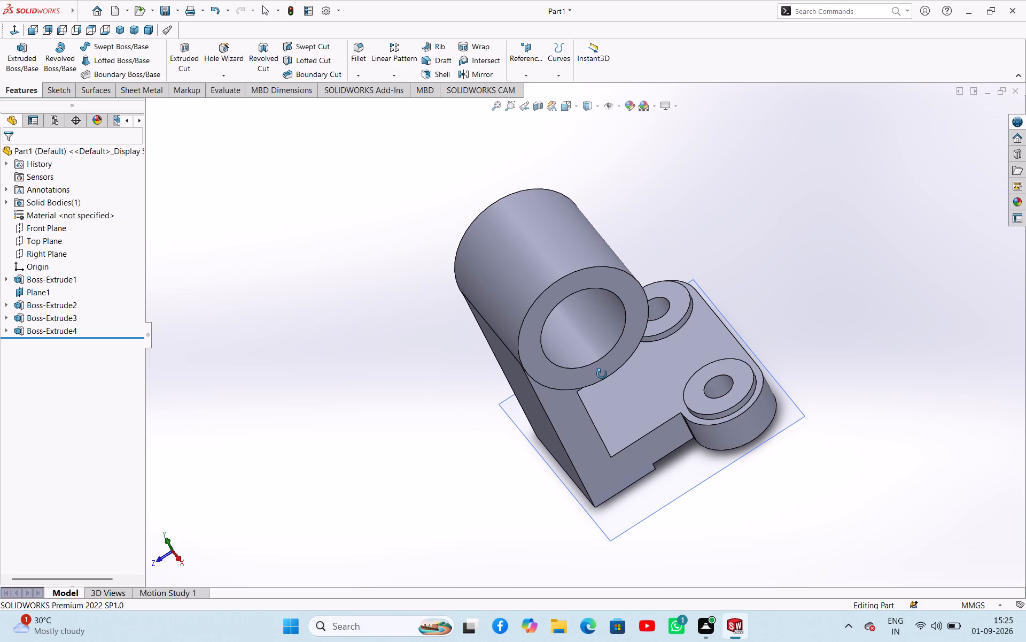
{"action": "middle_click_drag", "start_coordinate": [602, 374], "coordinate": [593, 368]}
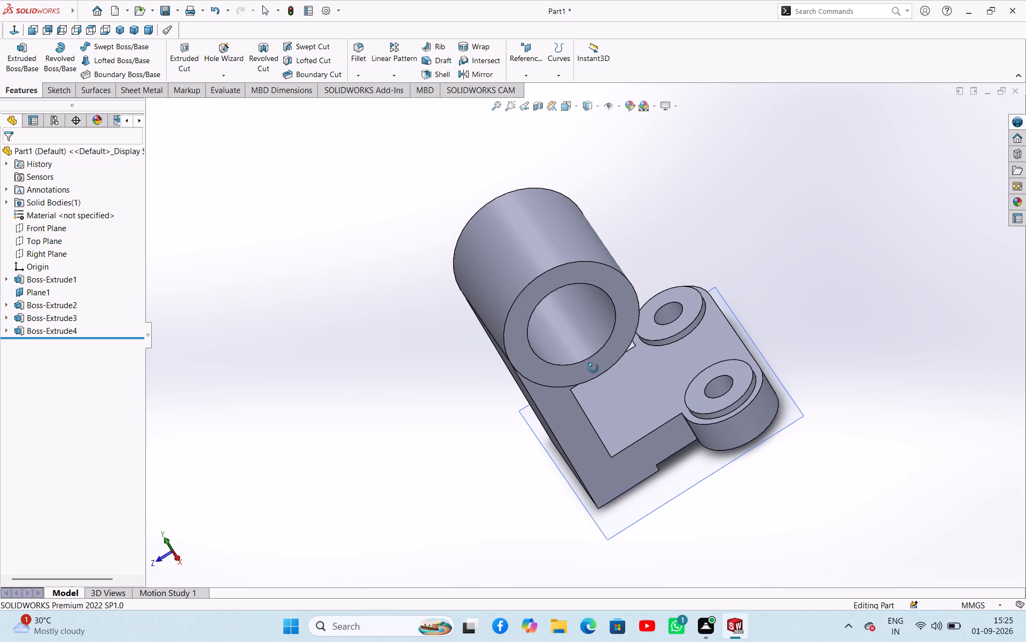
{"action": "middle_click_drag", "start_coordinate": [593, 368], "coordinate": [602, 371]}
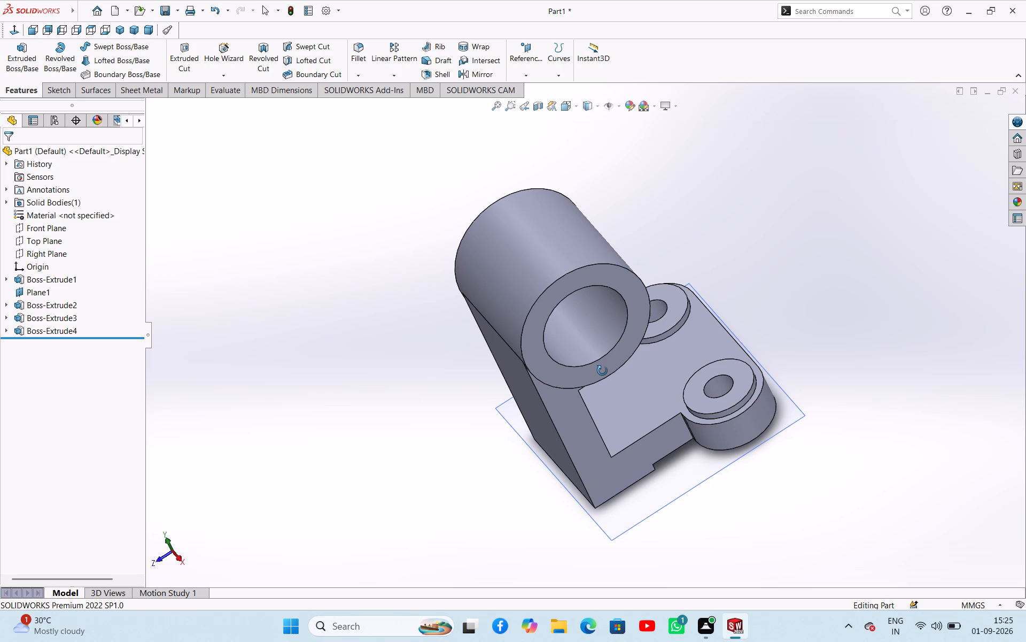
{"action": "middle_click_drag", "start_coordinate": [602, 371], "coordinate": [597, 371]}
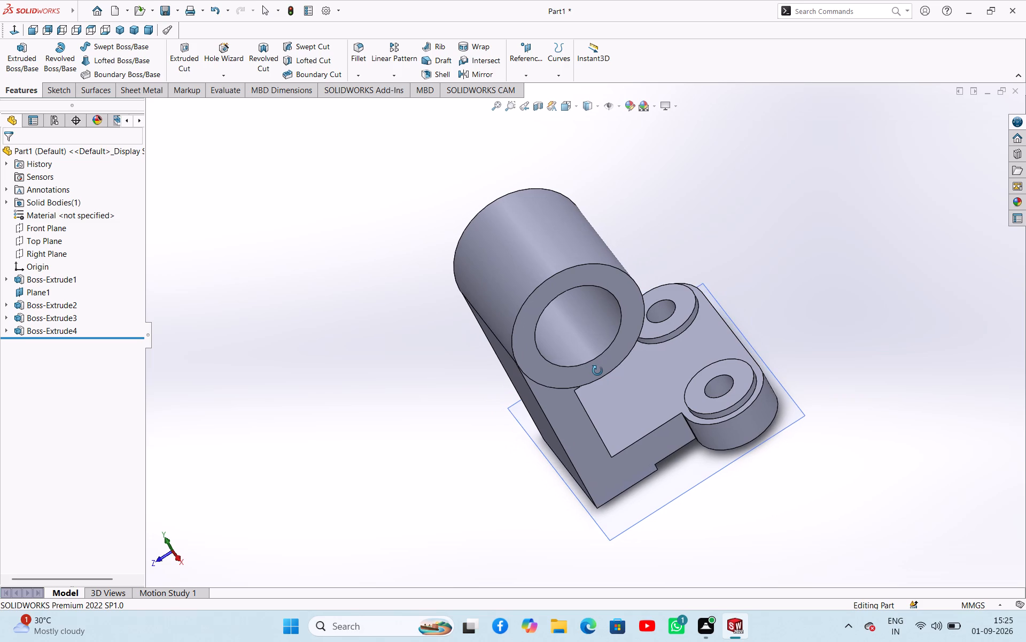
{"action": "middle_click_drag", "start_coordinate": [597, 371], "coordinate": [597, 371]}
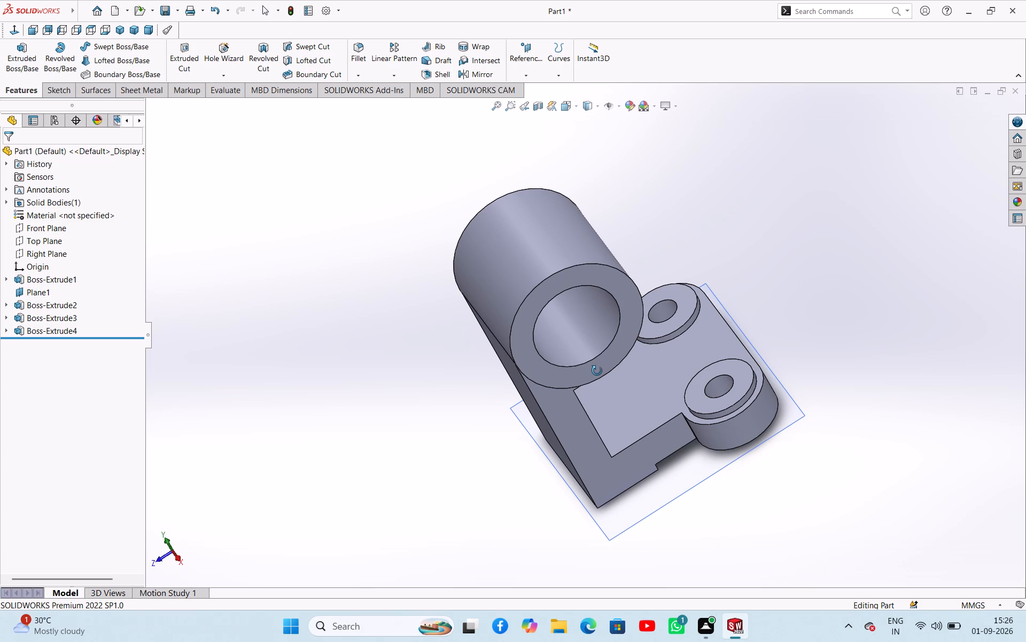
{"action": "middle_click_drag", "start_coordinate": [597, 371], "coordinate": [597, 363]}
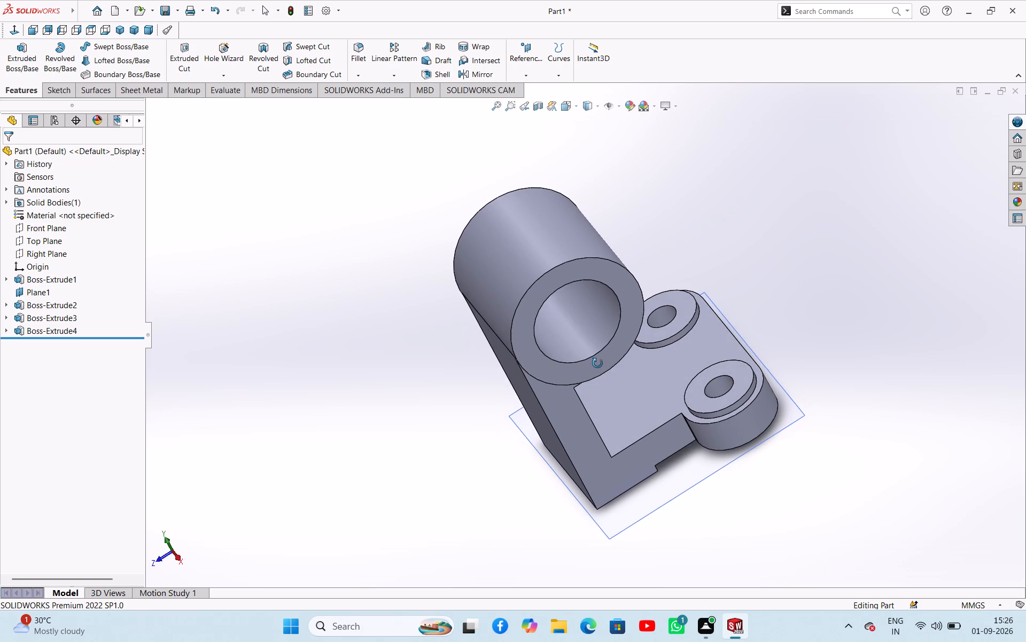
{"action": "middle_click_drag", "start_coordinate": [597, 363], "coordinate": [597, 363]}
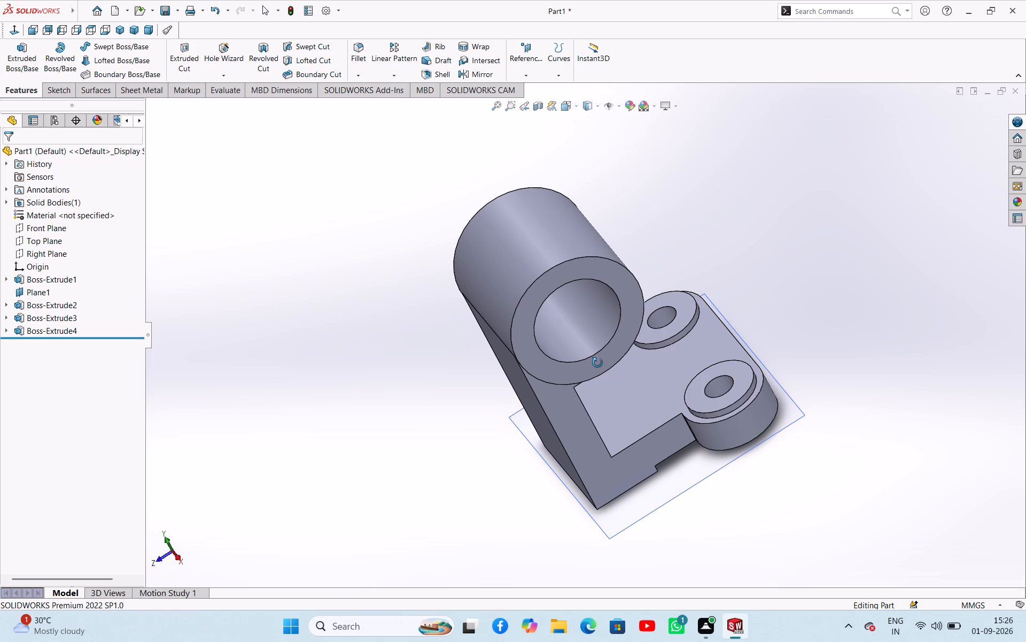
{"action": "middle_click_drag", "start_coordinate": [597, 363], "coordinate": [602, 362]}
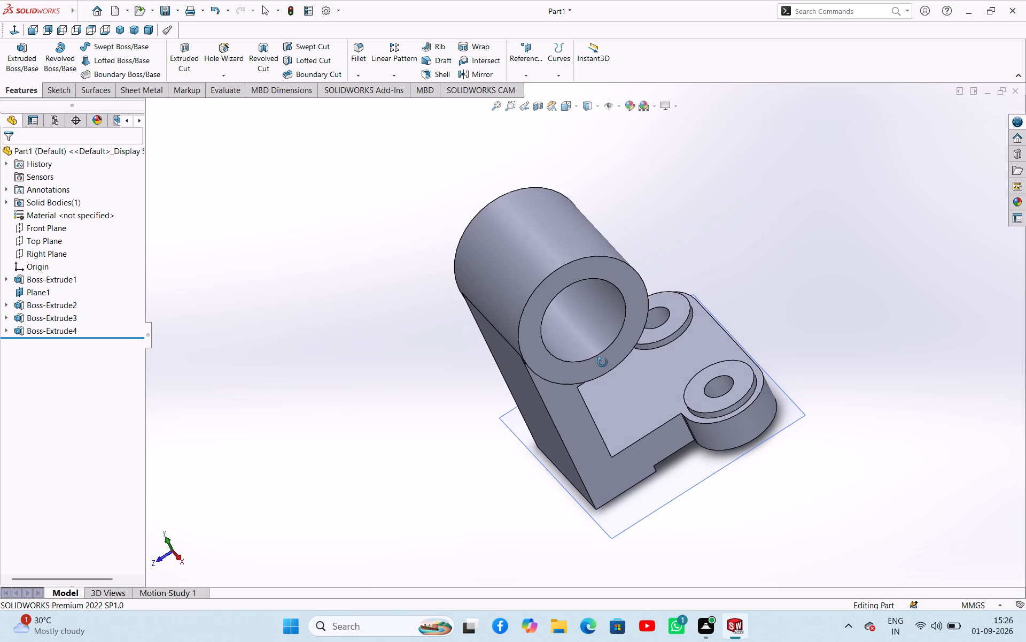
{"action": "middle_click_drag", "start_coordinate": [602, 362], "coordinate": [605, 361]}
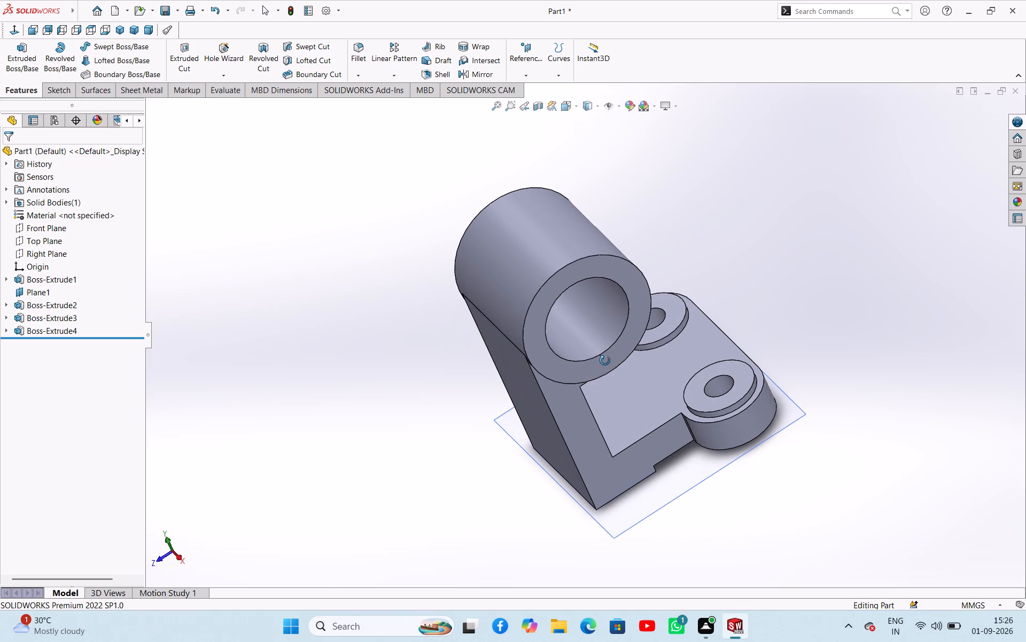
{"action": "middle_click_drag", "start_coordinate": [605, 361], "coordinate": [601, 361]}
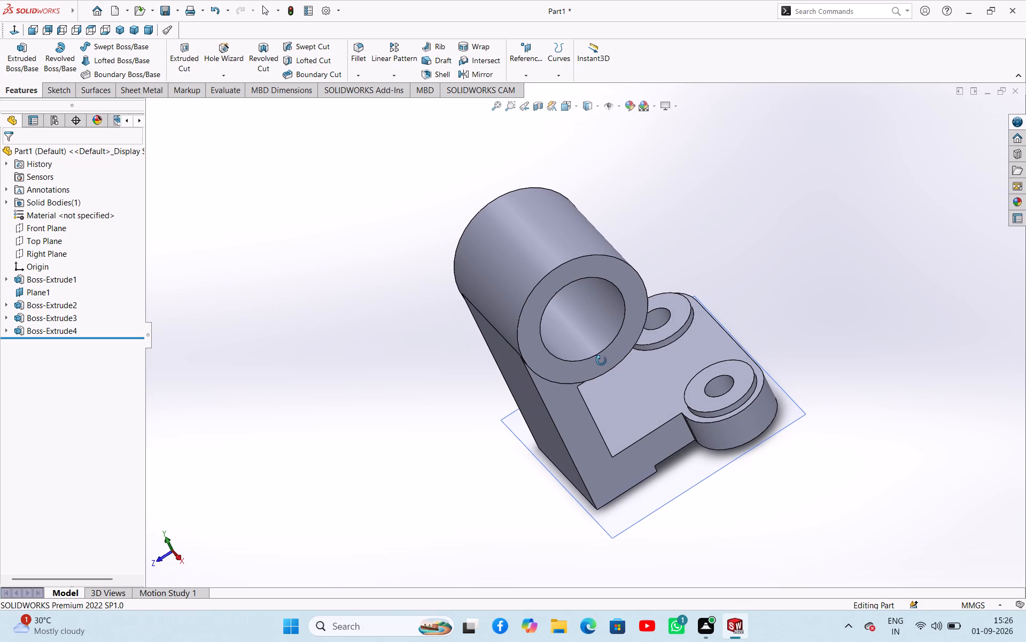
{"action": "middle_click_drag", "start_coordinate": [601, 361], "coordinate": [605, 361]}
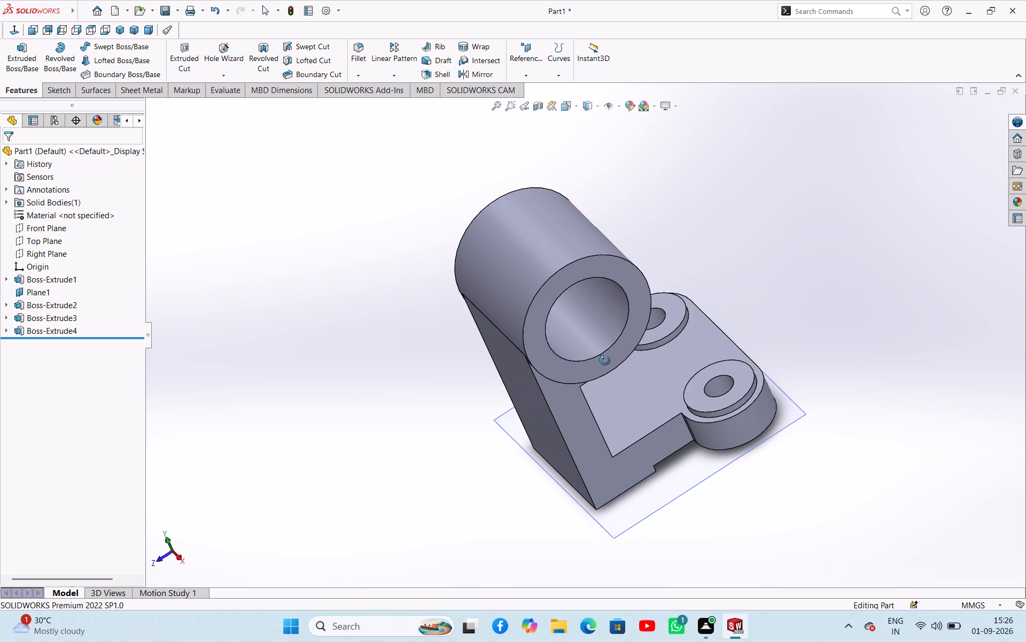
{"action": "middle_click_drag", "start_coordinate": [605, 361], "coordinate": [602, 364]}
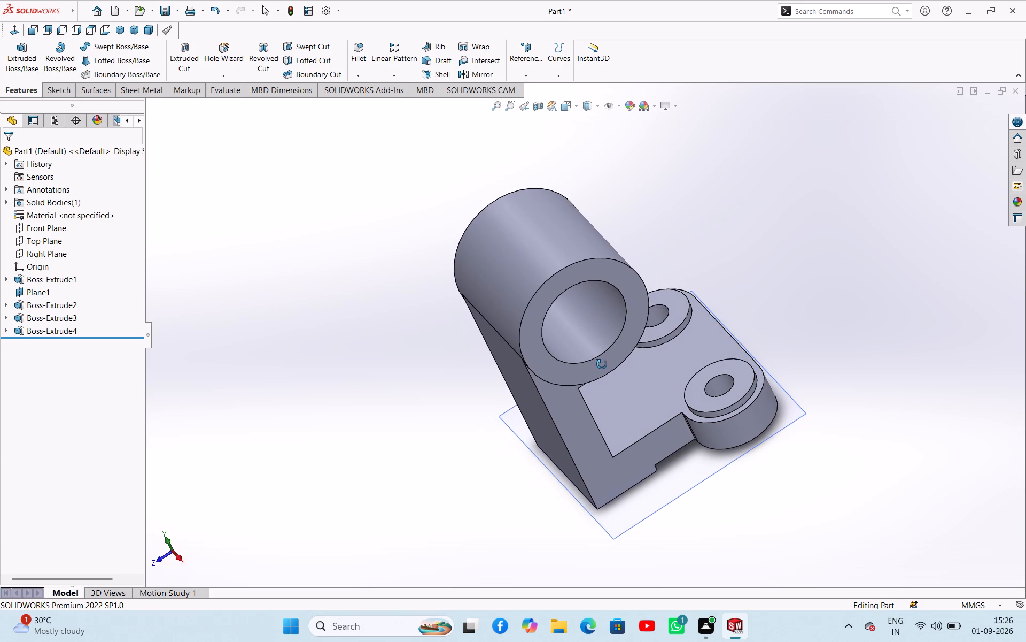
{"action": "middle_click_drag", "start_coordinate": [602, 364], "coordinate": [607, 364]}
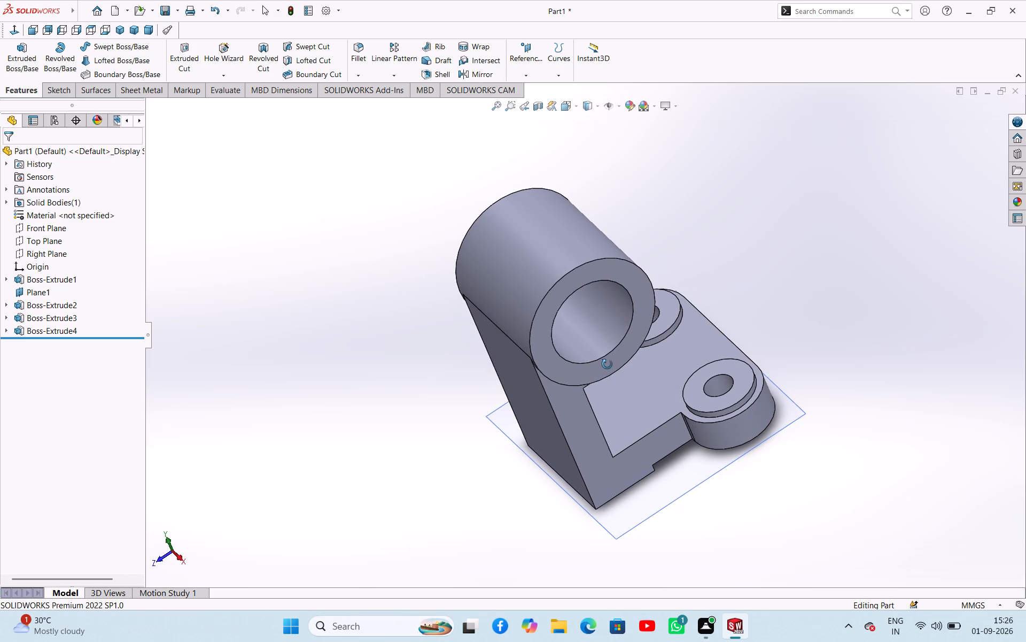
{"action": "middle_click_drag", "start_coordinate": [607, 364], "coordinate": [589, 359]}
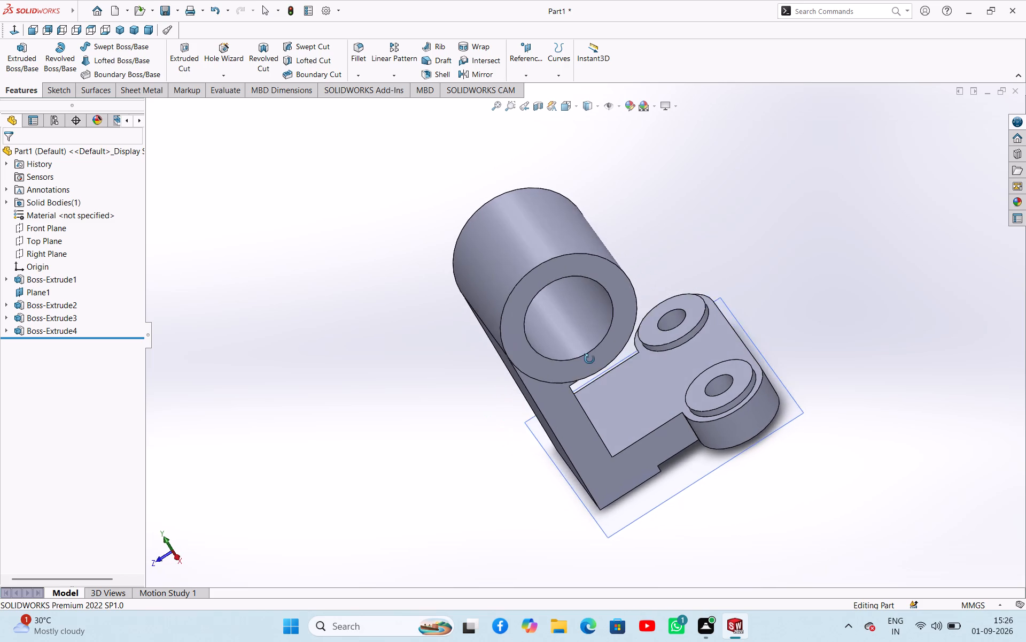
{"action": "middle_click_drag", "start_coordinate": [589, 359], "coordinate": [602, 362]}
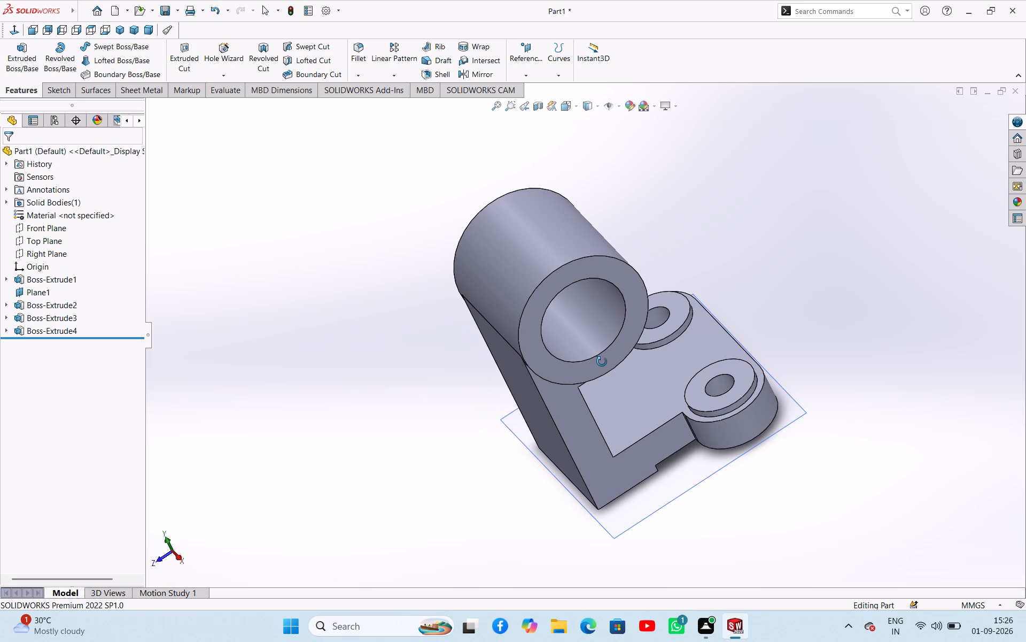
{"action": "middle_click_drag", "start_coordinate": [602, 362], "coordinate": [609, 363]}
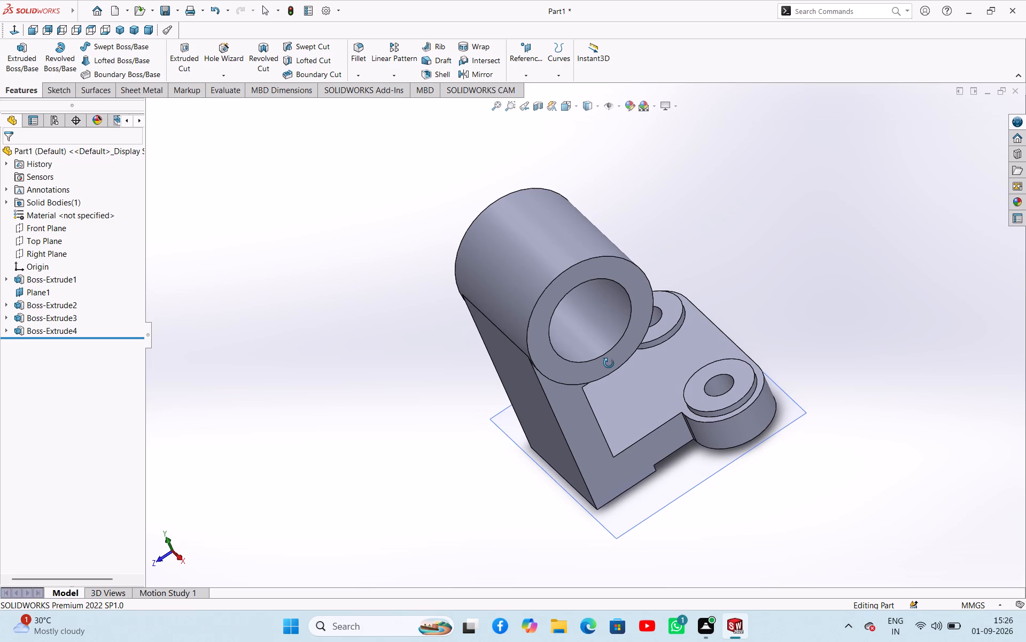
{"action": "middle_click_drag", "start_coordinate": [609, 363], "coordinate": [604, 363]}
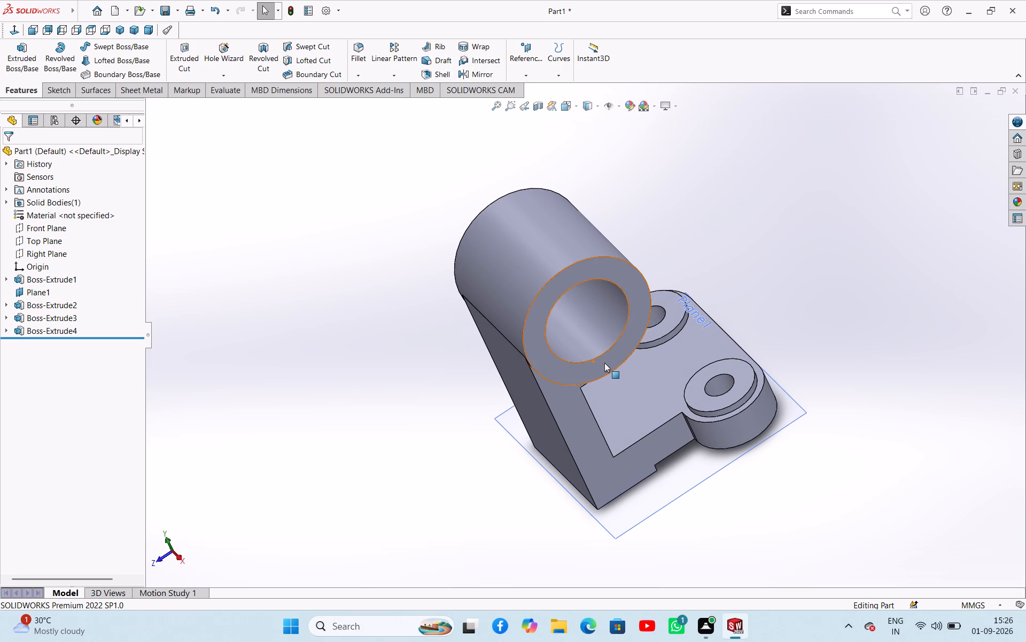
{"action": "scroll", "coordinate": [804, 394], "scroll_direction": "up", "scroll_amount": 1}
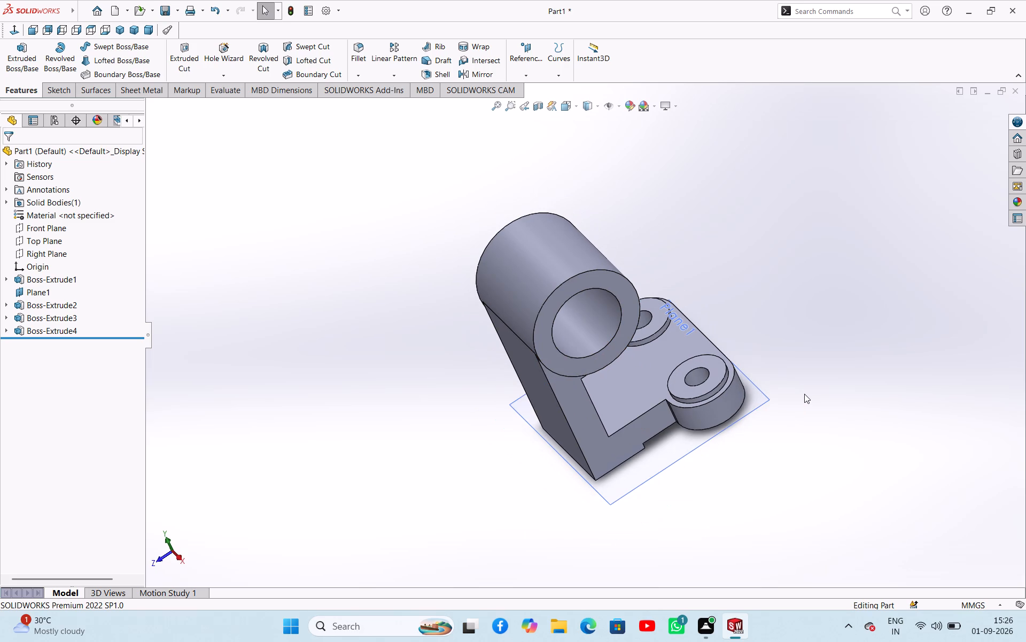
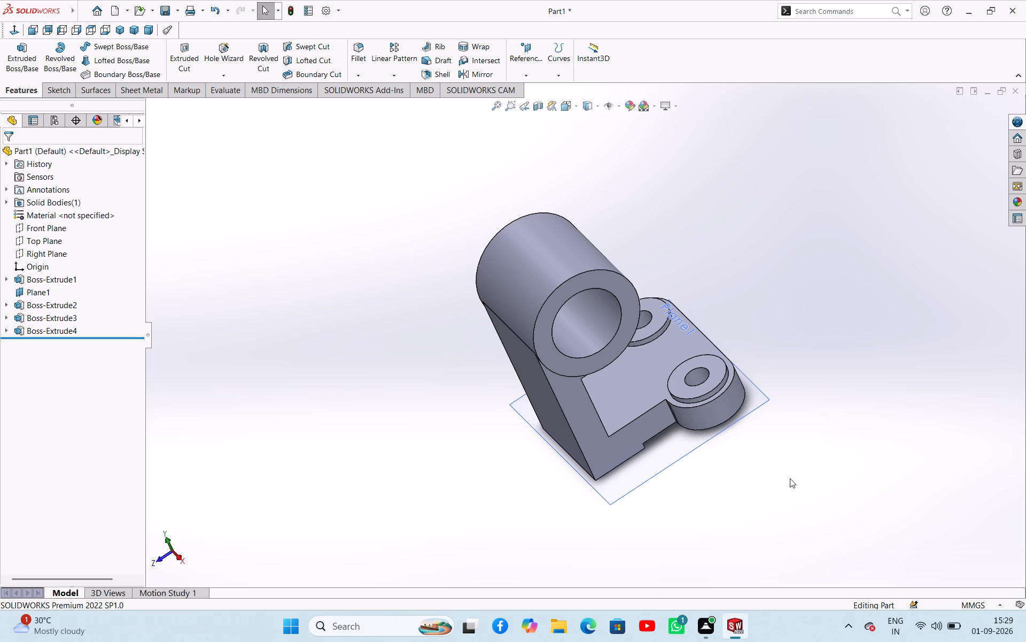
Examine the joined bracket from the front and both sides, checking the cylinder, L-shaped web and base bosses.
{"action": "middle_click_drag", "start_coordinate": [787, 429], "coordinate": [737, 396]}
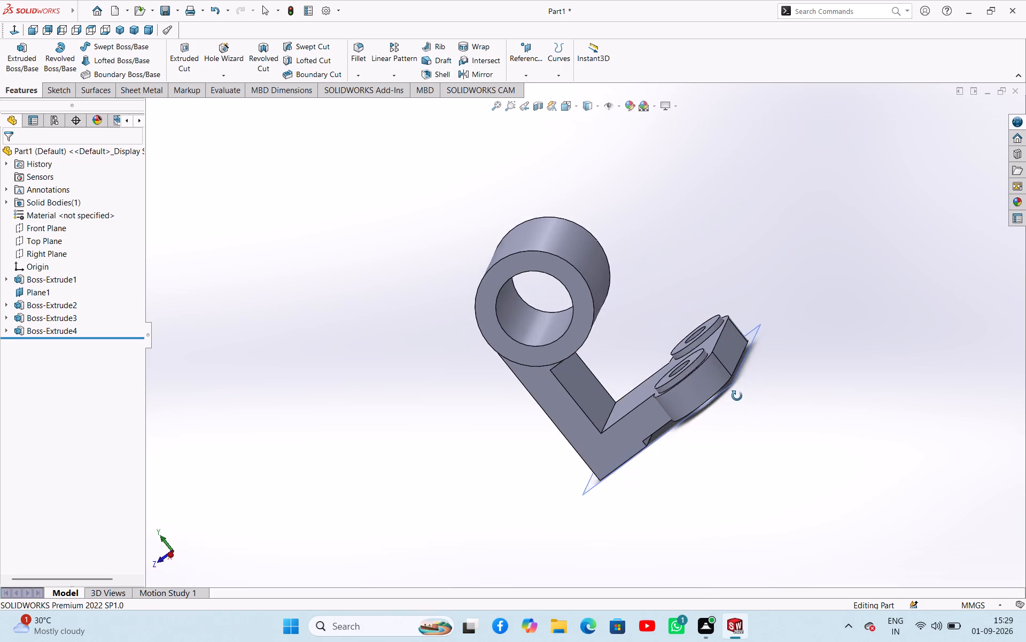
{"action": "middle_click_drag", "start_coordinate": [737, 396], "coordinate": [781, 385]}
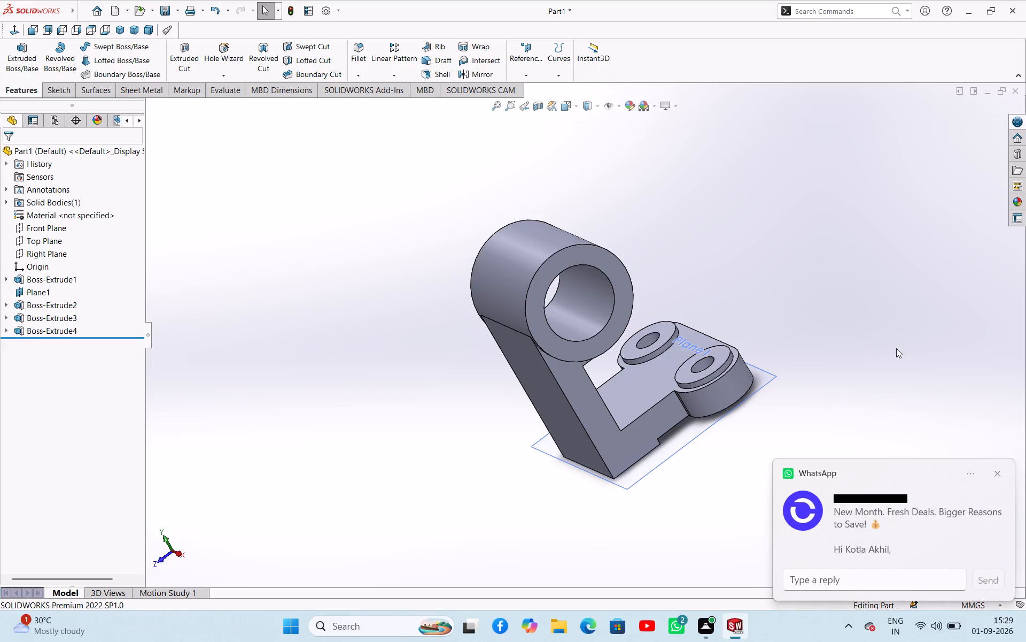
{"action": "left_click", "coordinate": [998, 473]}
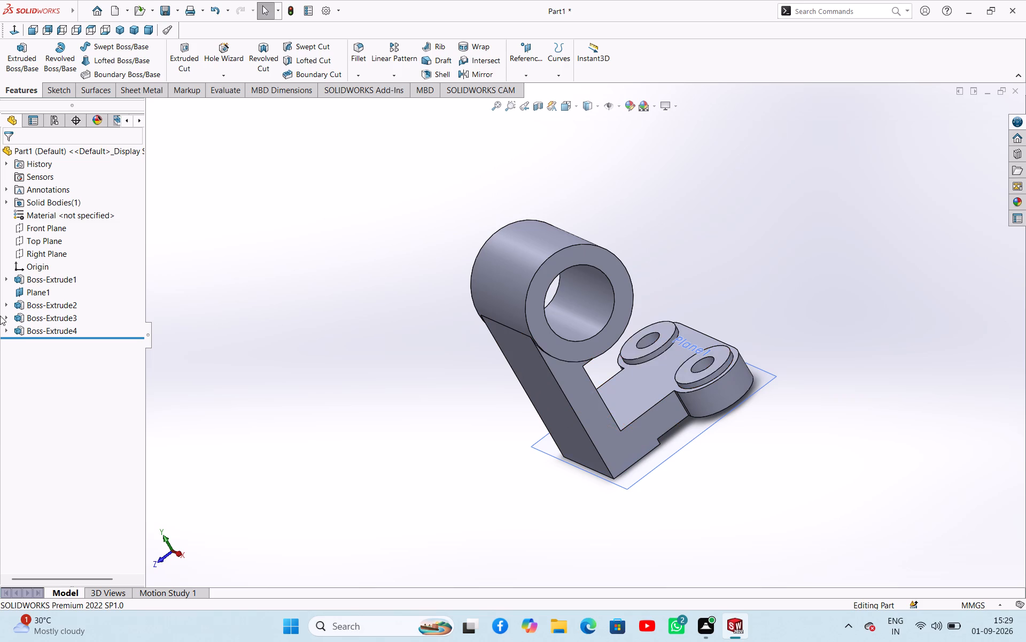
{"action": "middle_click_drag", "start_coordinate": [144, 263], "coordinate": [196, 262]}
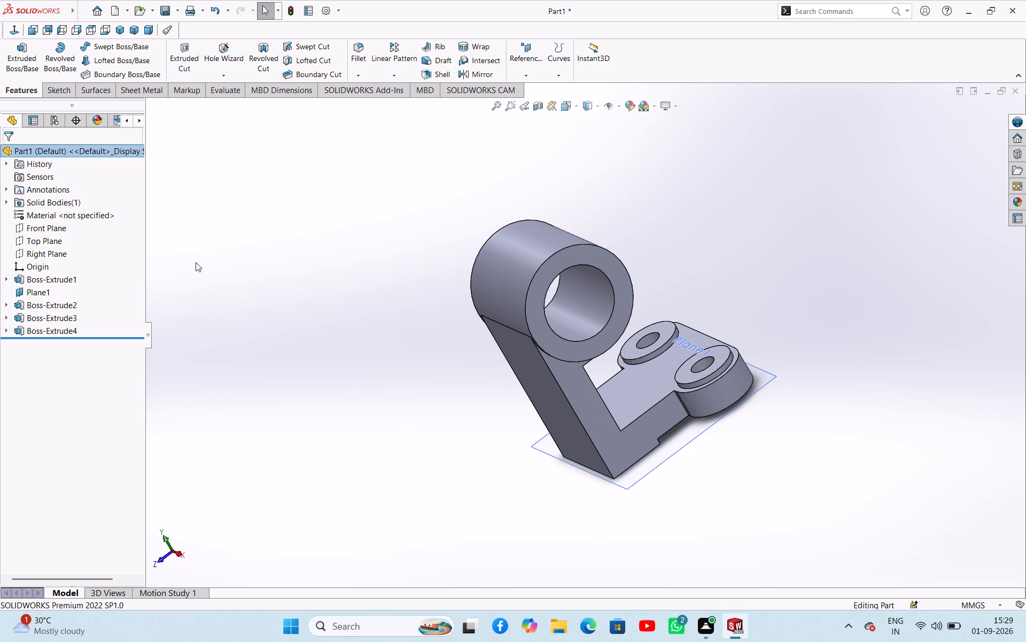
{"action": "middle_click_drag", "start_coordinate": [196, 262], "coordinate": [240, 264]}
{"action": "middle_click_drag", "start_coordinate": [553, 346], "coordinate": [745, 356]}
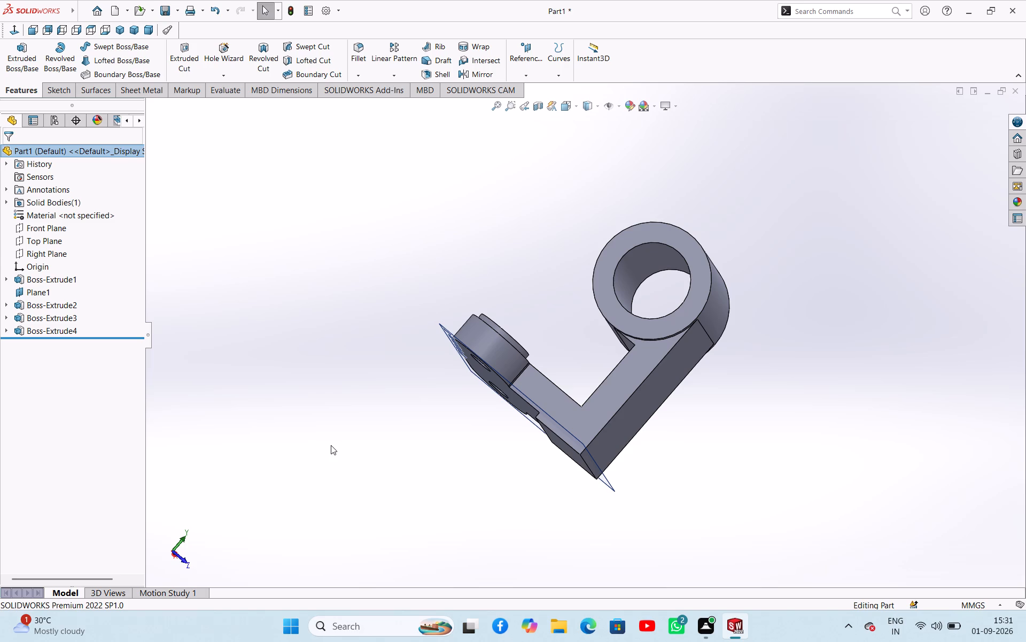
{"action": "middle_click_drag", "start_coordinate": [456, 408], "coordinate": [622, 484]}
{"action": "scroll", "coordinate": [622, 484], "scroll_direction": "down", "scroll_amount": 1}
{"action": "middle_click_drag", "start_coordinate": [533, 363], "coordinate": [644, 423]}
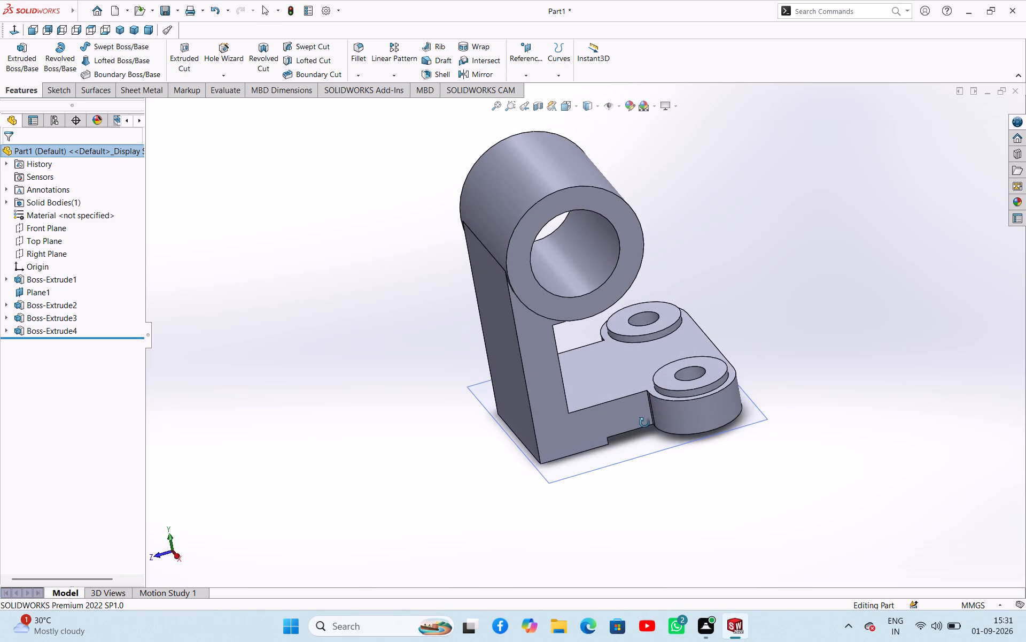
{"action": "middle_click_drag", "start_coordinate": [644, 423], "coordinate": [638, 427]}
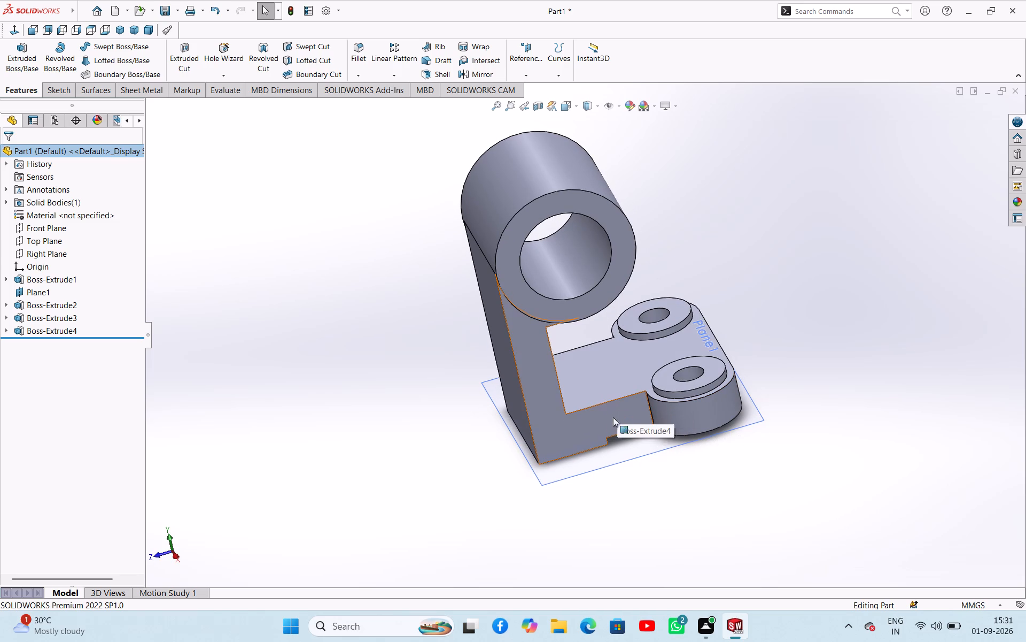
{"action": "middle_click_drag", "start_coordinate": [609, 406], "coordinate": [607, 406]}
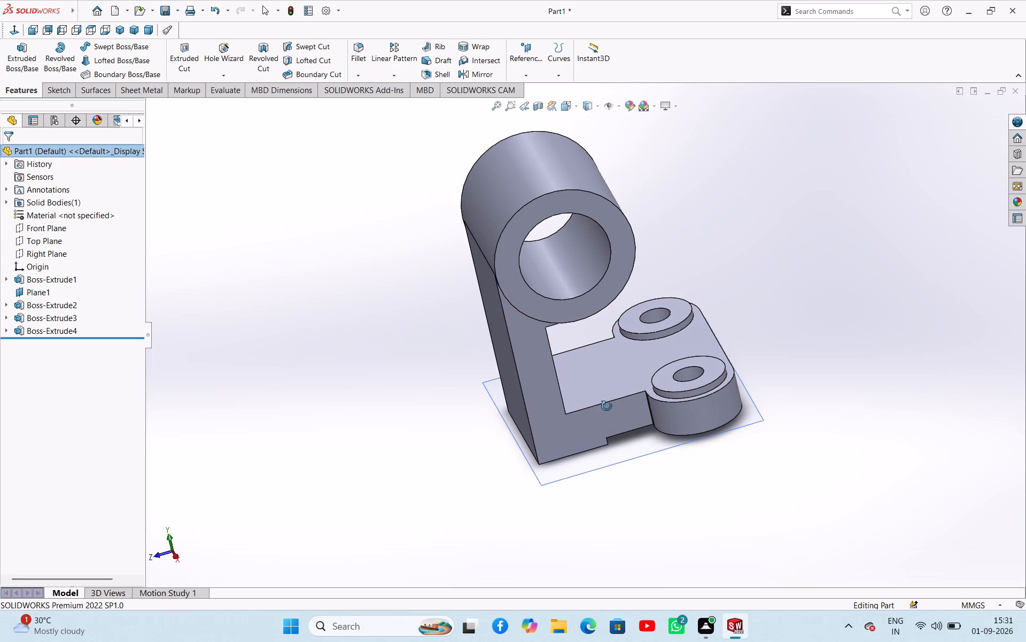
{"action": "middle_click_drag", "start_coordinate": [607, 406], "coordinate": [565, 401]}
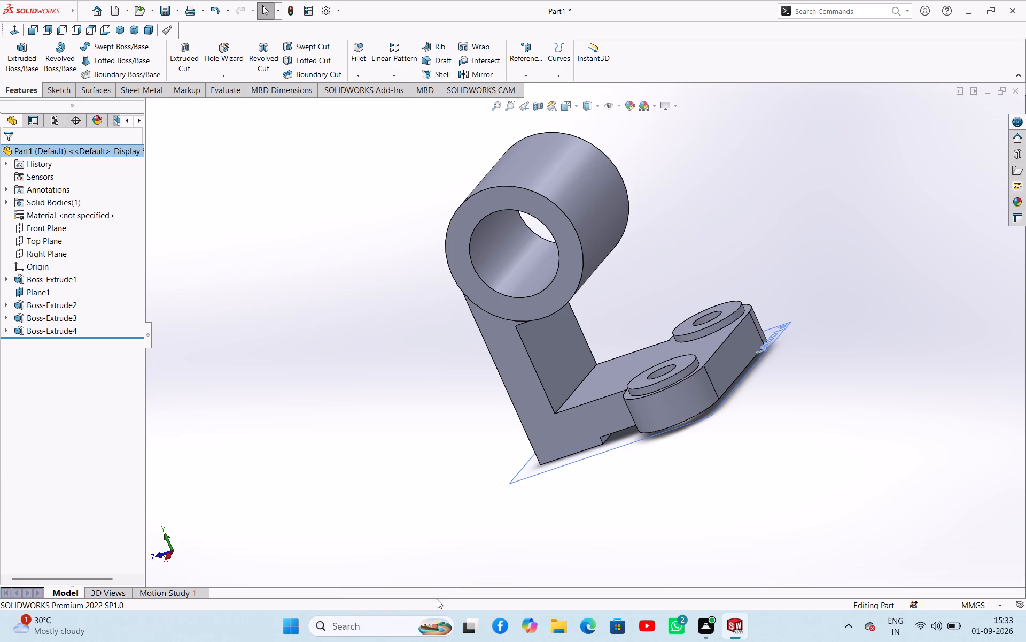
{"action": "middle_click_drag", "start_coordinate": [463, 592], "coordinate": [476, 597]}
{"action": "middle_click_drag", "start_coordinate": [476, 597], "coordinate": [514, 614]}
{"action": "middle_click_drag", "start_coordinate": [578, 491], "coordinate": [653, 513]}
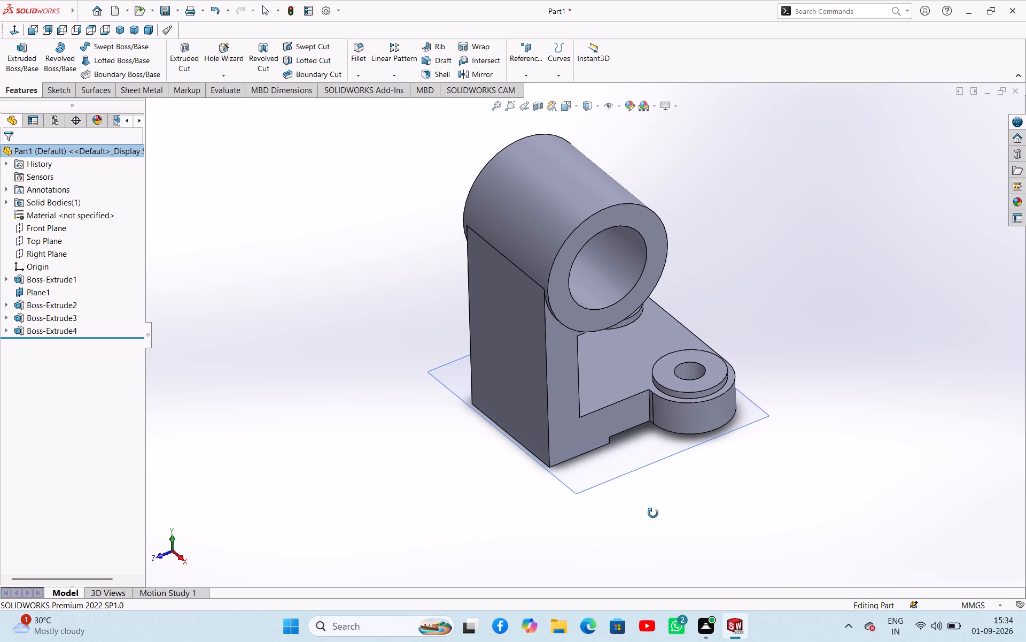
{"action": "middle_click_drag", "start_coordinate": [653, 513], "coordinate": [664, 514]}
{"action": "scroll", "coordinate": [652, 514], "scroll_direction": "up", "scroll_amount": 3}
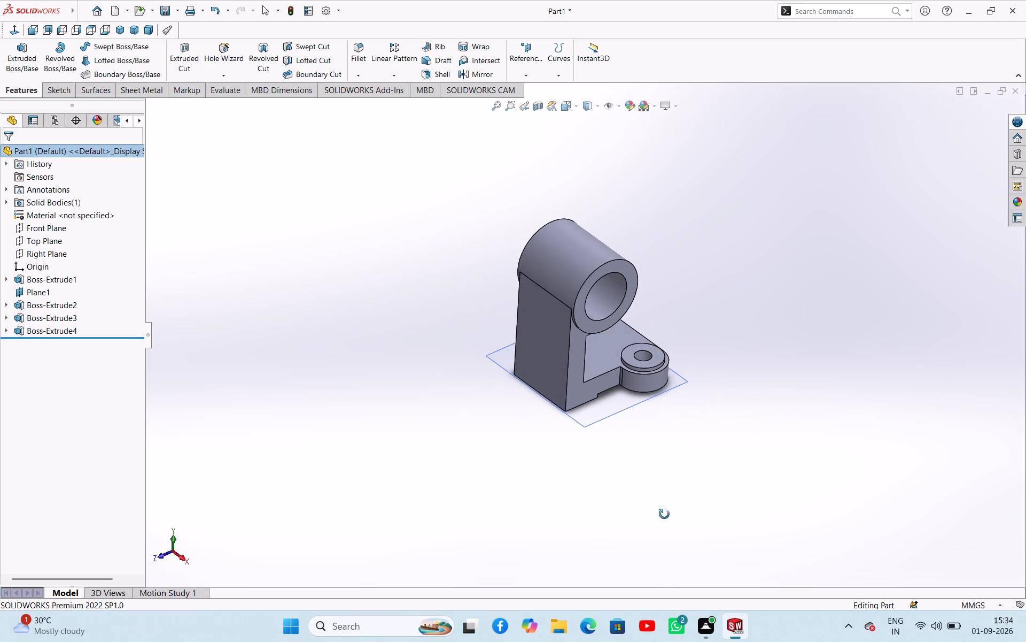
{"action": "middle_click_drag", "start_coordinate": [664, 514], "coordinate": [650, 512]}
{"action": "scroll", "coordinate": [650, 512], "scroll_direction": "down", "scroll_amount": 2}
{"action": "scroll", "coordinate": [549, 225], "scroll_direction": "up", "scroll_amount": 1}
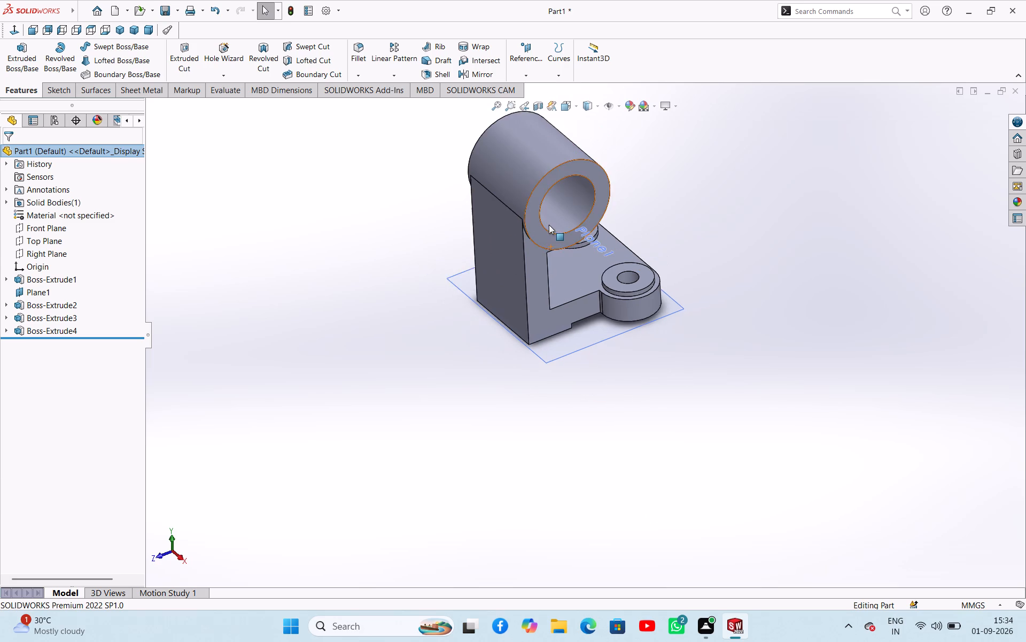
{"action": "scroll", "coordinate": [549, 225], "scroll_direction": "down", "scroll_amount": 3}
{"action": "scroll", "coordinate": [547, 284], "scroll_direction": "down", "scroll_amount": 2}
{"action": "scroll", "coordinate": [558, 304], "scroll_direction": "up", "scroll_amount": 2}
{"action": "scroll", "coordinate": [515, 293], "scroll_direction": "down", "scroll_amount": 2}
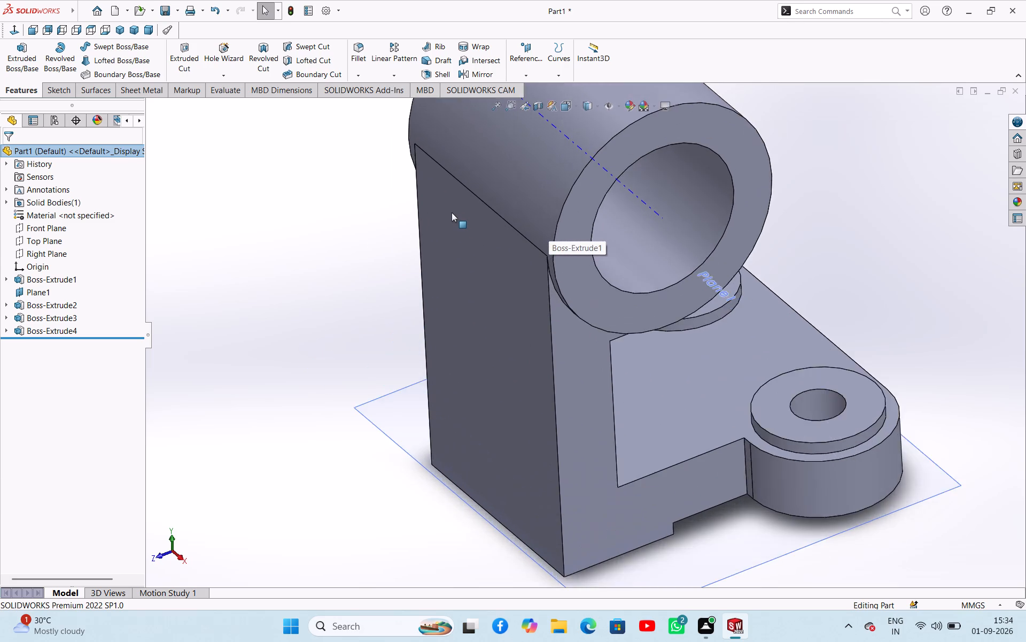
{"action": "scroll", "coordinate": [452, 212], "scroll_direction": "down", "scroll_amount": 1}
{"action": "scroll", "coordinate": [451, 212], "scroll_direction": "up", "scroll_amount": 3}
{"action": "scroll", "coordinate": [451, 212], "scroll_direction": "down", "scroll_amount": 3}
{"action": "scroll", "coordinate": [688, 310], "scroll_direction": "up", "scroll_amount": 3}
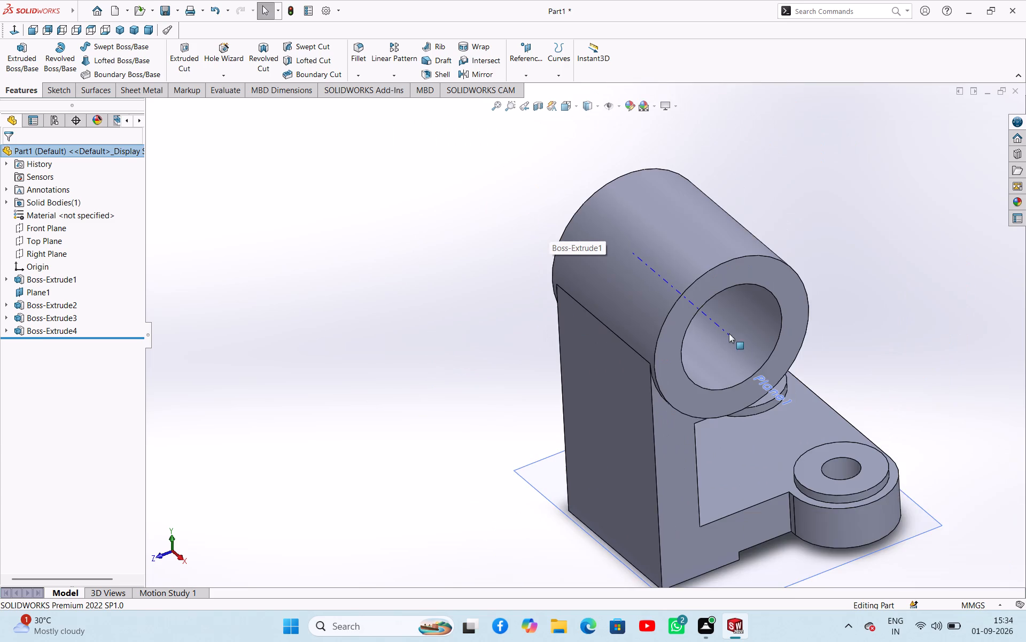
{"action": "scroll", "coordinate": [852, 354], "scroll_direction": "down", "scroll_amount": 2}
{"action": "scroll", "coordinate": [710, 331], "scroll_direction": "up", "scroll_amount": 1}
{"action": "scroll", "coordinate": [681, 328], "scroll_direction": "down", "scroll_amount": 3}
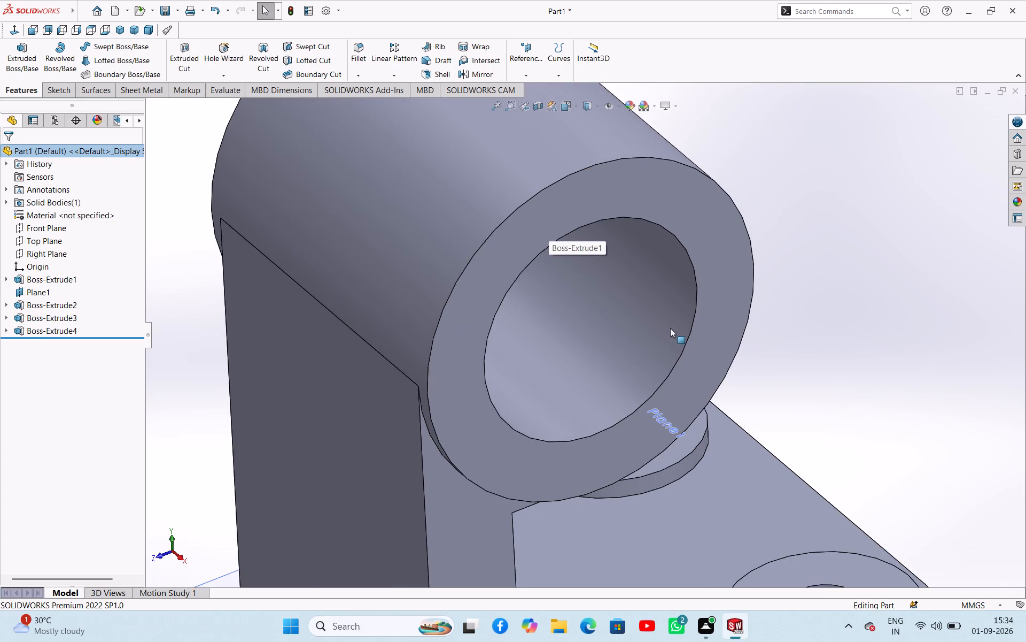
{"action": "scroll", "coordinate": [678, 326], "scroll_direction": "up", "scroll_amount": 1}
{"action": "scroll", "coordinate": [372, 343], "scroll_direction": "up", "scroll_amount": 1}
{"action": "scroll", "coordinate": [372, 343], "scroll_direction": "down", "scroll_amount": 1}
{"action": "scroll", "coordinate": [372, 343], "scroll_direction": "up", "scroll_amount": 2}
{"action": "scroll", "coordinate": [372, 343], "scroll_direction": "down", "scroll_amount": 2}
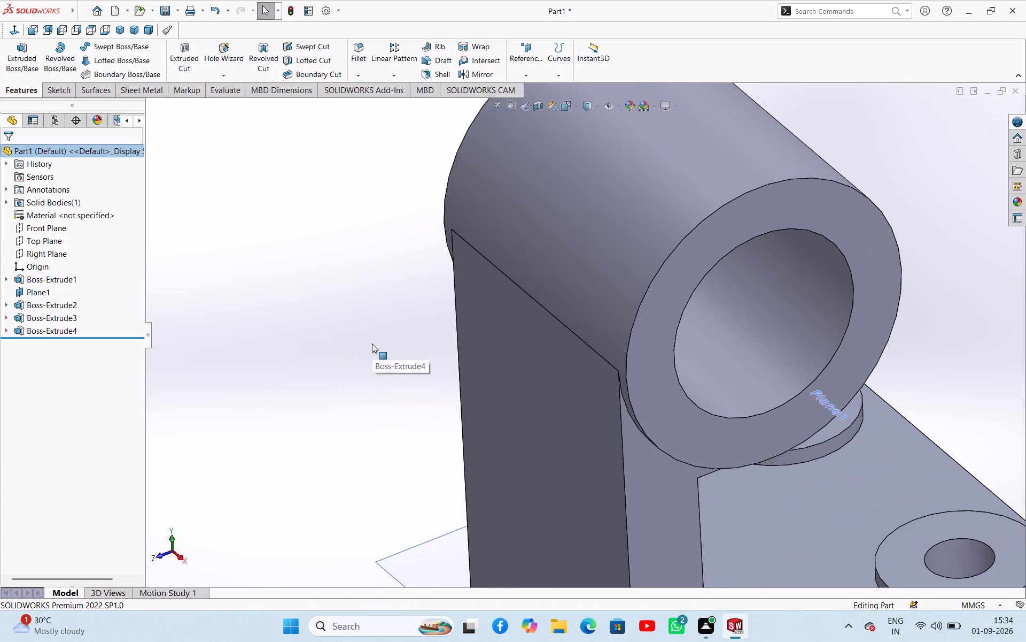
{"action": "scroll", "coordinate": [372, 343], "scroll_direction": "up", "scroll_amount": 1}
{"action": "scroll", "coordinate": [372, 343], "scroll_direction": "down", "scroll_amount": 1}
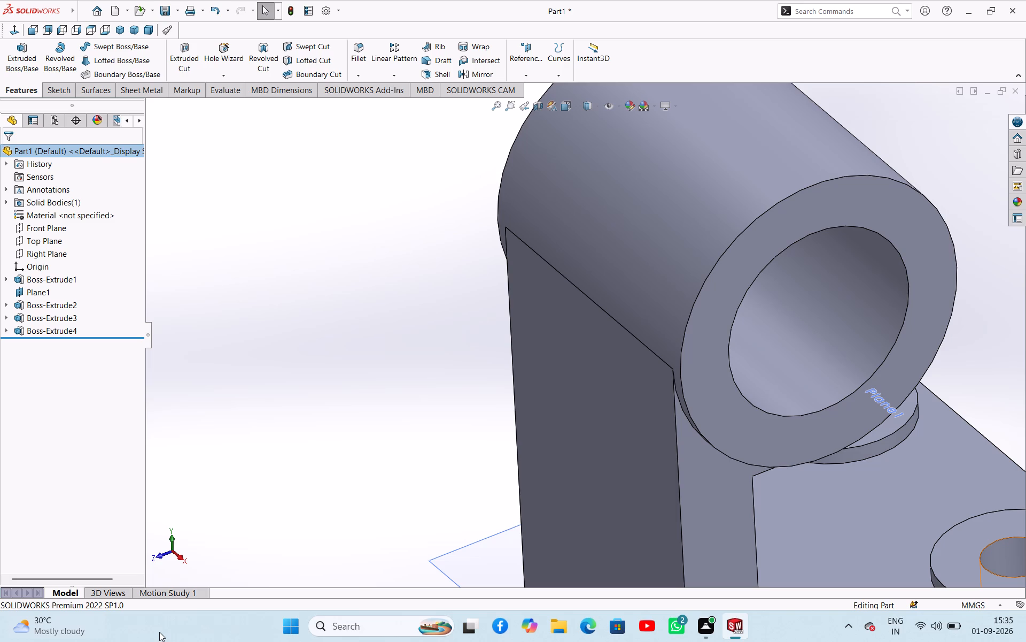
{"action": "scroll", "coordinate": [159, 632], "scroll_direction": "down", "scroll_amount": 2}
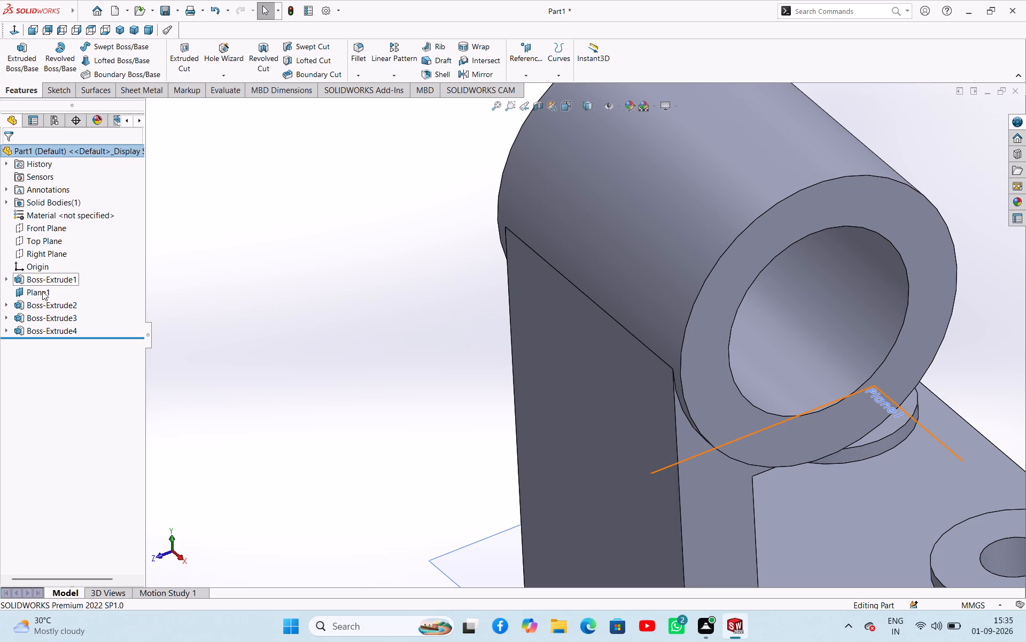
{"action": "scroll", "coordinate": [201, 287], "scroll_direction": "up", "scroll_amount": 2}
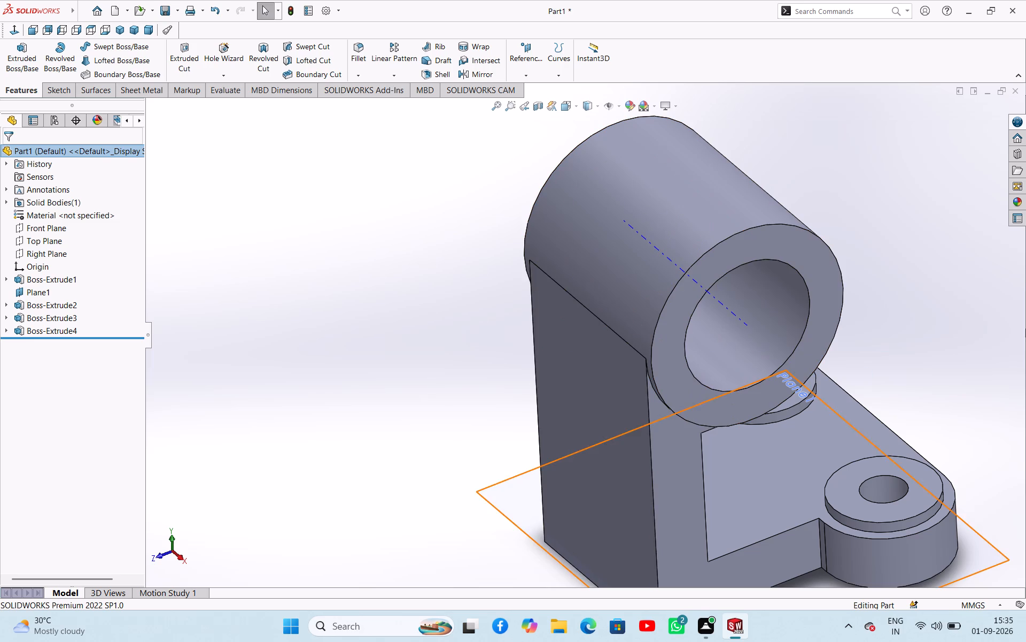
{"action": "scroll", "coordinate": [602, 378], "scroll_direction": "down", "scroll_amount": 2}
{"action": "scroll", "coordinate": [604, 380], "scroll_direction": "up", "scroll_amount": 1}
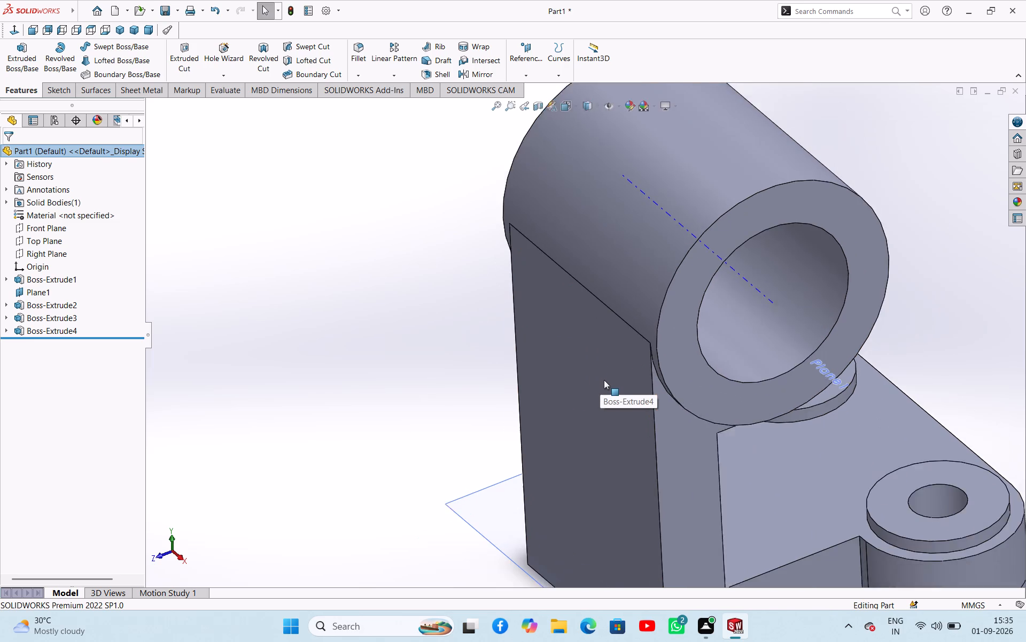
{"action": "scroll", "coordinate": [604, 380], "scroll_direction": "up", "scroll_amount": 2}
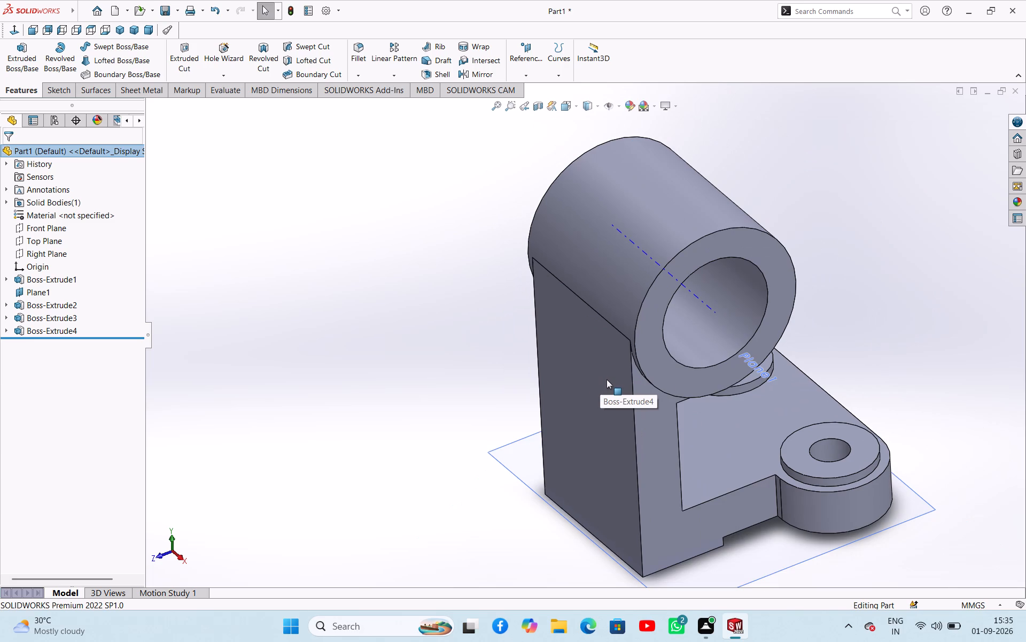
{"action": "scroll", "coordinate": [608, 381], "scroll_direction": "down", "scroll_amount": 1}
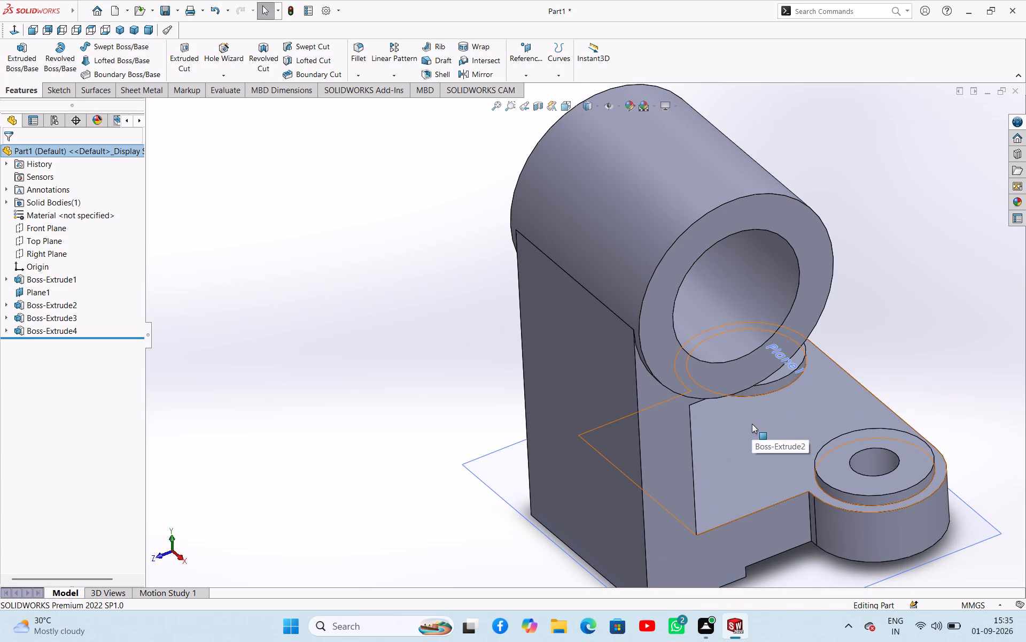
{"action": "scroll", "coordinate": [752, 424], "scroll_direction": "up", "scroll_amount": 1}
Examine the bracket's underside with its two base holes, then the side facing the two bosses.
{"action": "middle_click_drag", "start_coordinate": [727, 453], "coordinate": [609, 346]}
{"action": "right_click_drag", "start_coordinate": [727, 453], "coordinate": [609, 346]}
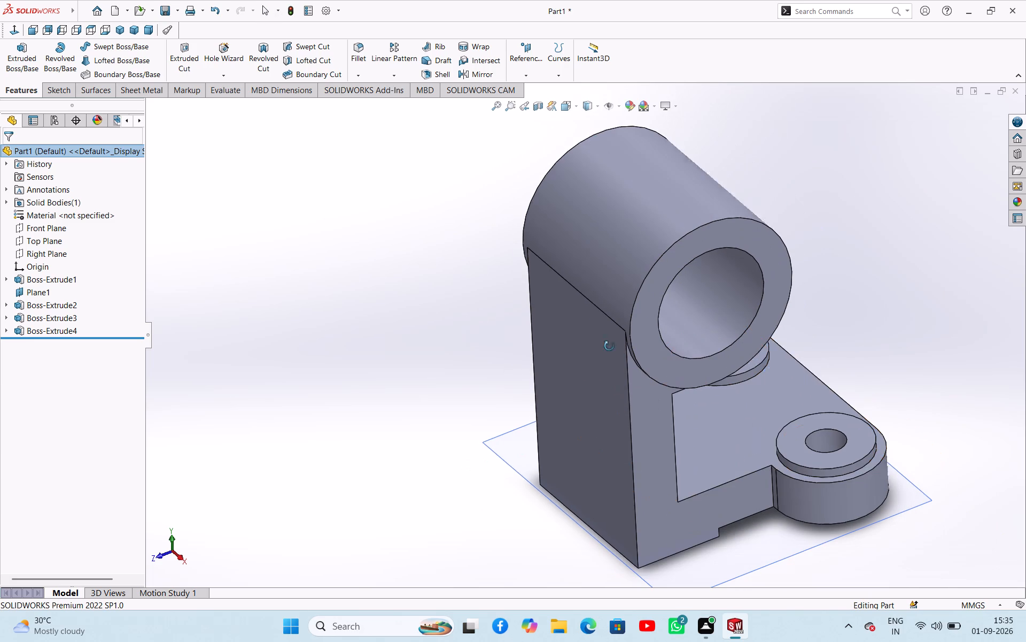
{"action": "middle_click_drag", "start_coordinate": [609, 346], "coordinate": [673, 349]}
{"action": "right_click_drag", "start_coordinate": [609, 346], "coordinate": [650, 356]}
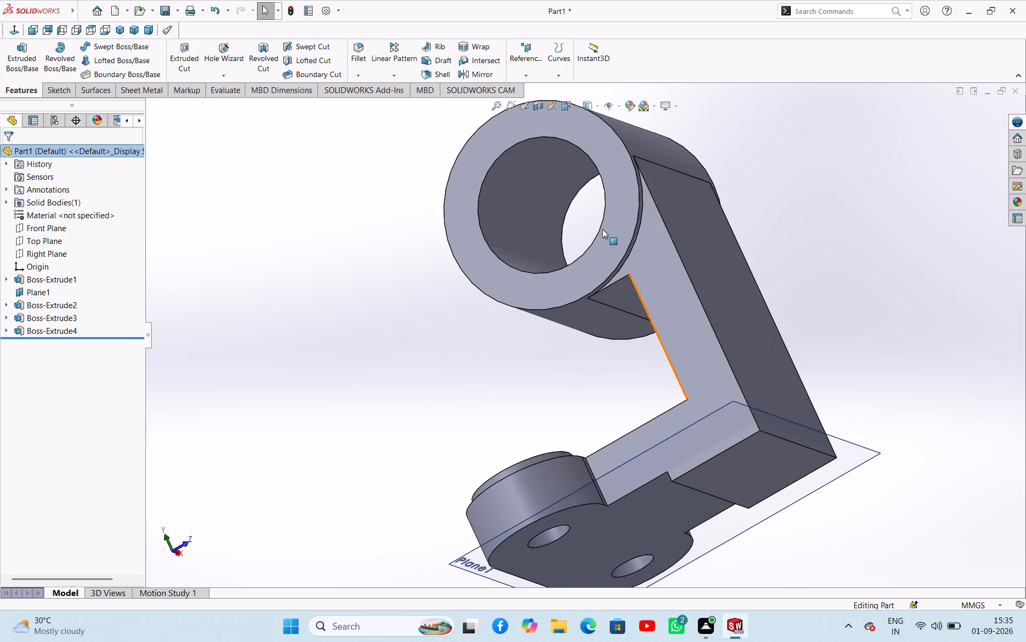
{"action": "middle_click_drag", "start_coordinate": [519, 193], "coordinate": [444, 7]}
{"action": "right_click", "coordinate": [444, 7]}
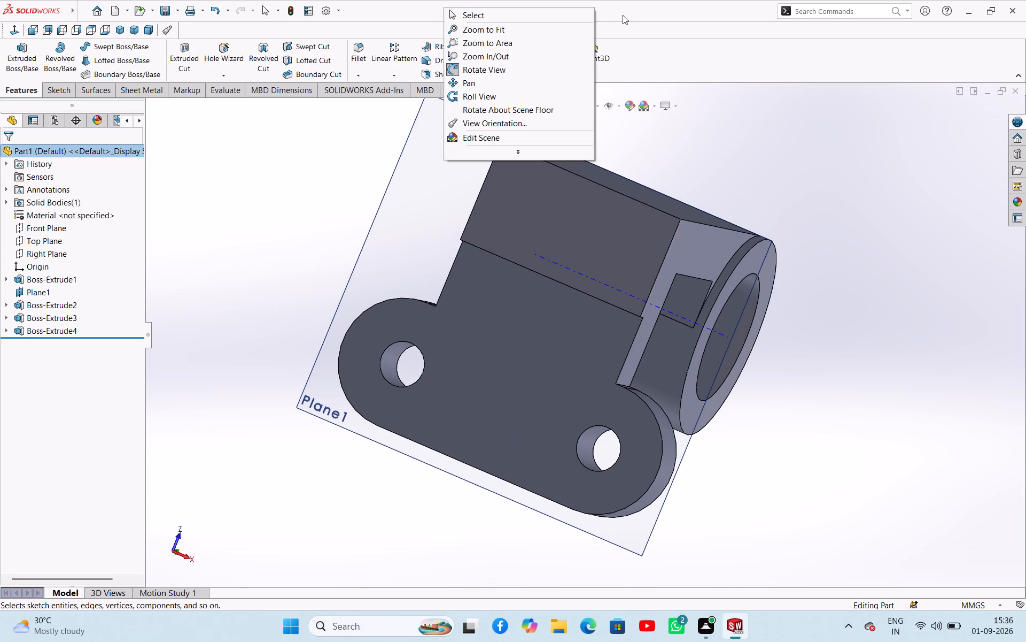
{"action": "scroll", "coordinate": [623, 15], "scroll_direction": "down", "scroll_amount": 2}
{"action": "scroll", "coordinate": [595, 0], "scroll_direction": "up", "scroll_amount": 1}
{"action": "left_click", "coordinate": [652, 399]}
{"action": "left_click", "coordinate": [928, 472]}
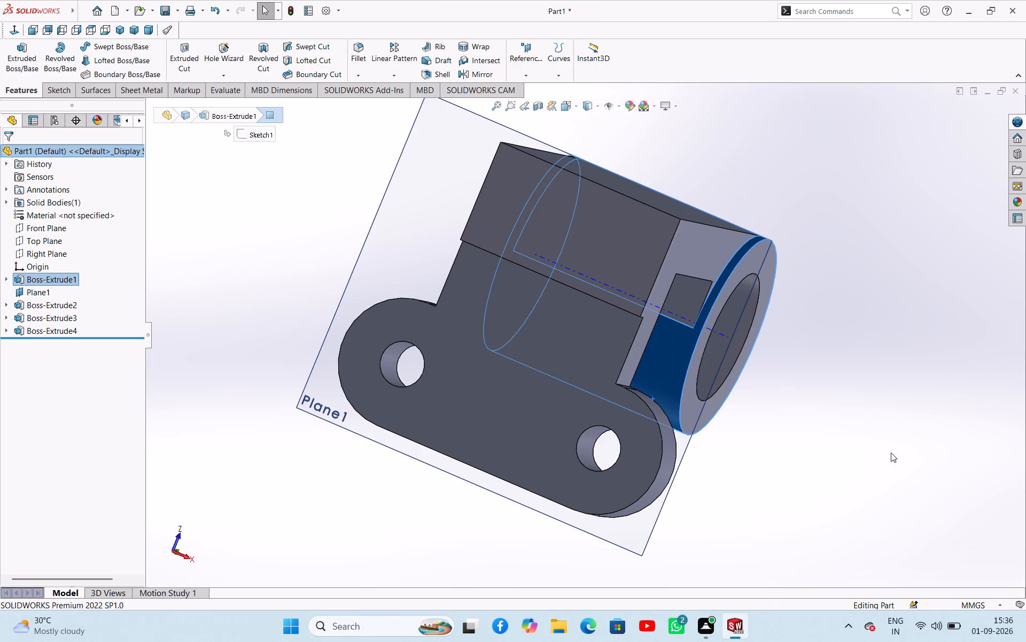
{"action": "middle_click_drag", "start_coordinate": [873, 457], "coordinate": [647, 166]}
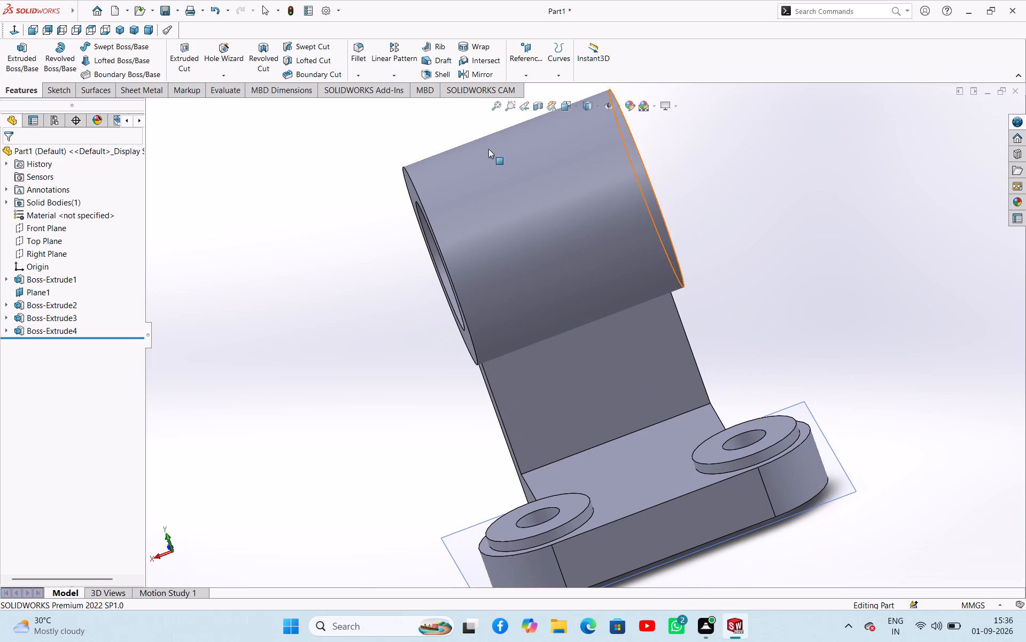
Orient the bracket to the isometric view.
{"action": "left_click", "coordinate": [127, 34]}
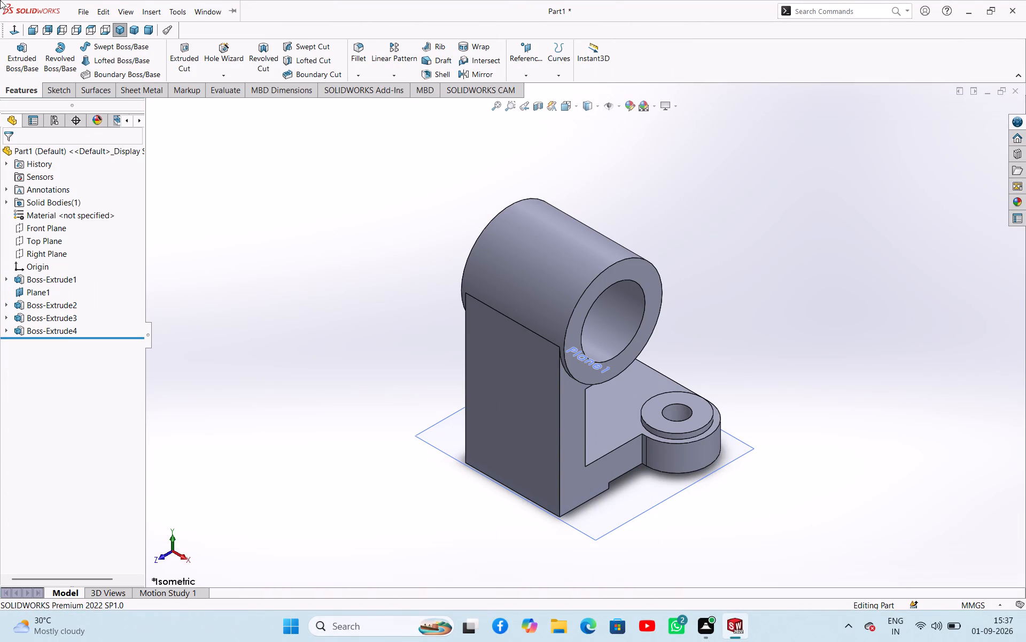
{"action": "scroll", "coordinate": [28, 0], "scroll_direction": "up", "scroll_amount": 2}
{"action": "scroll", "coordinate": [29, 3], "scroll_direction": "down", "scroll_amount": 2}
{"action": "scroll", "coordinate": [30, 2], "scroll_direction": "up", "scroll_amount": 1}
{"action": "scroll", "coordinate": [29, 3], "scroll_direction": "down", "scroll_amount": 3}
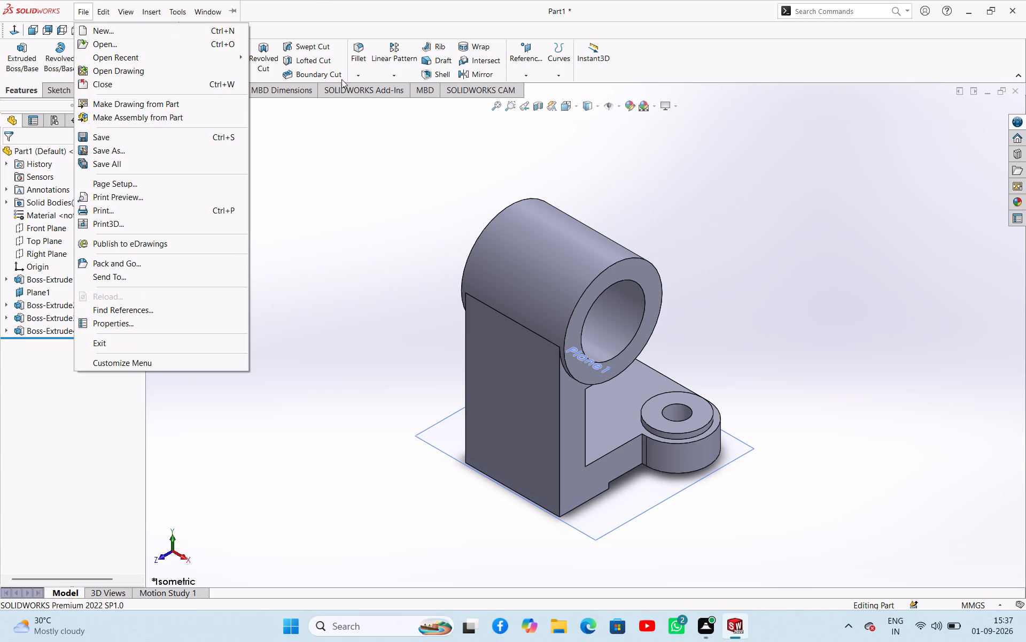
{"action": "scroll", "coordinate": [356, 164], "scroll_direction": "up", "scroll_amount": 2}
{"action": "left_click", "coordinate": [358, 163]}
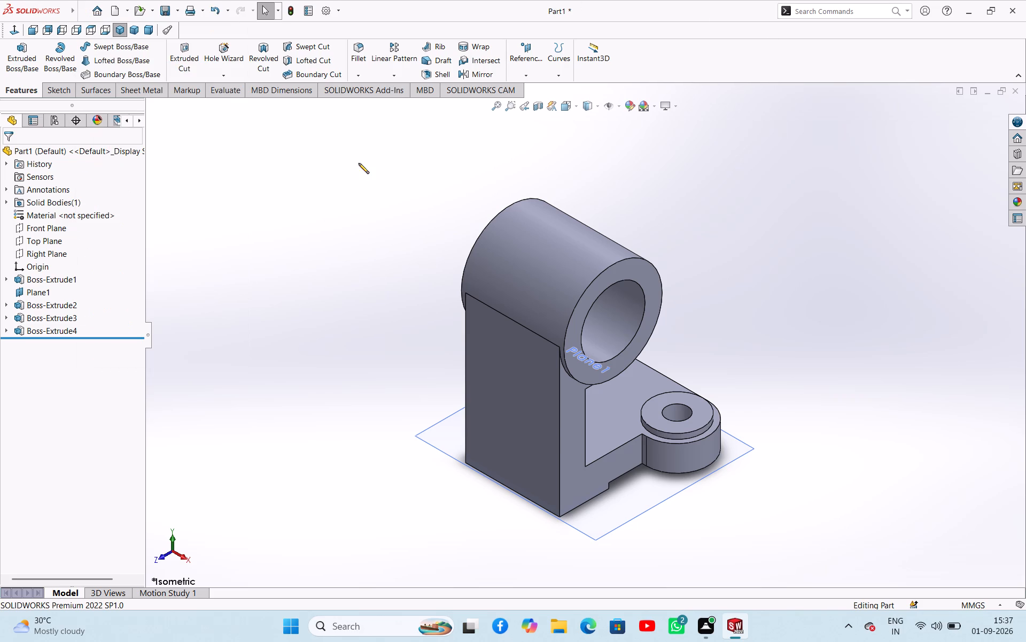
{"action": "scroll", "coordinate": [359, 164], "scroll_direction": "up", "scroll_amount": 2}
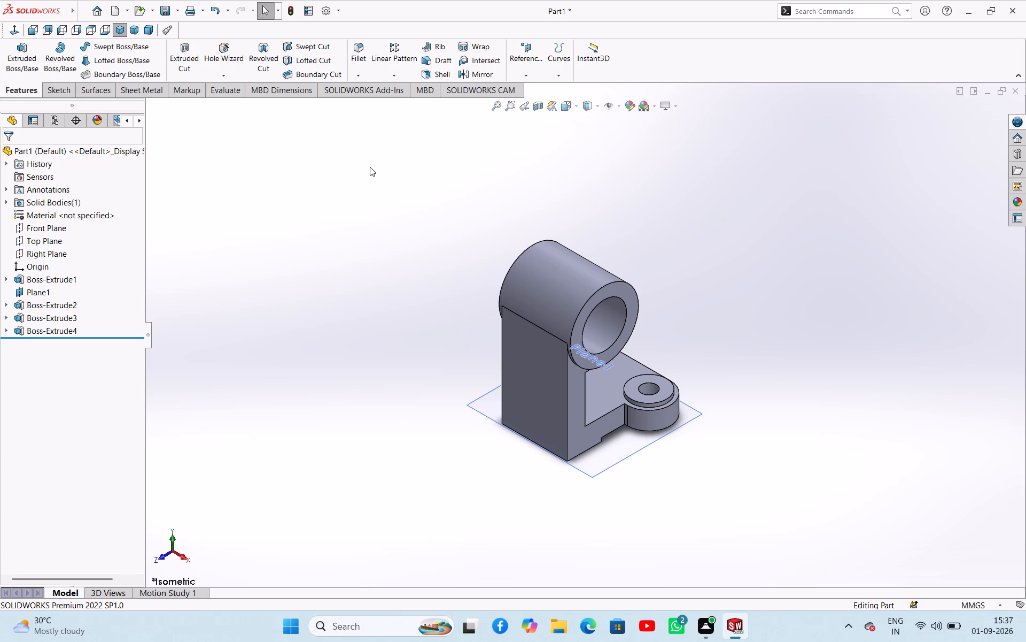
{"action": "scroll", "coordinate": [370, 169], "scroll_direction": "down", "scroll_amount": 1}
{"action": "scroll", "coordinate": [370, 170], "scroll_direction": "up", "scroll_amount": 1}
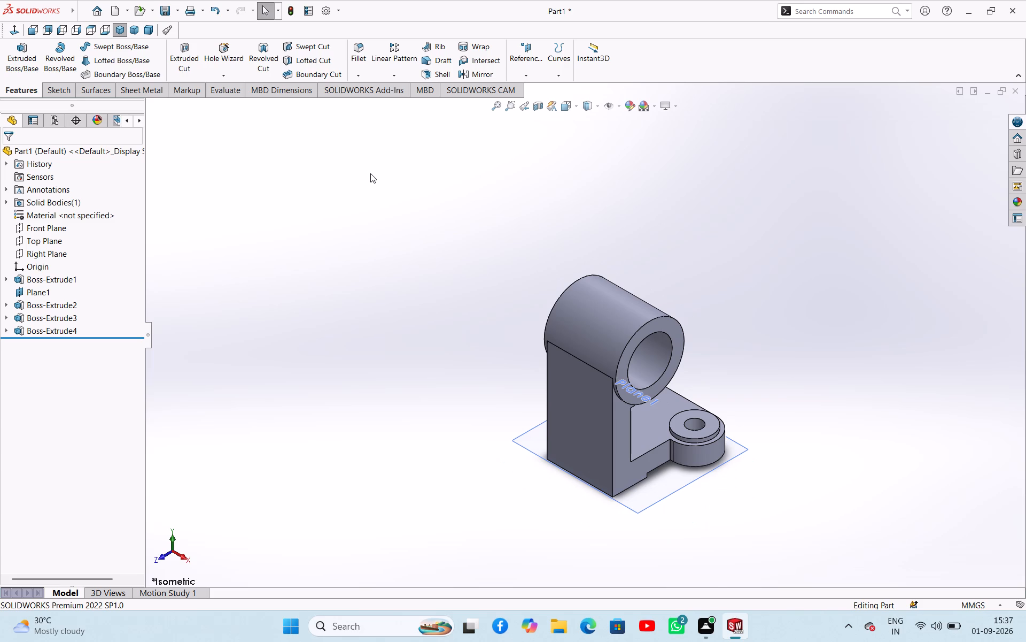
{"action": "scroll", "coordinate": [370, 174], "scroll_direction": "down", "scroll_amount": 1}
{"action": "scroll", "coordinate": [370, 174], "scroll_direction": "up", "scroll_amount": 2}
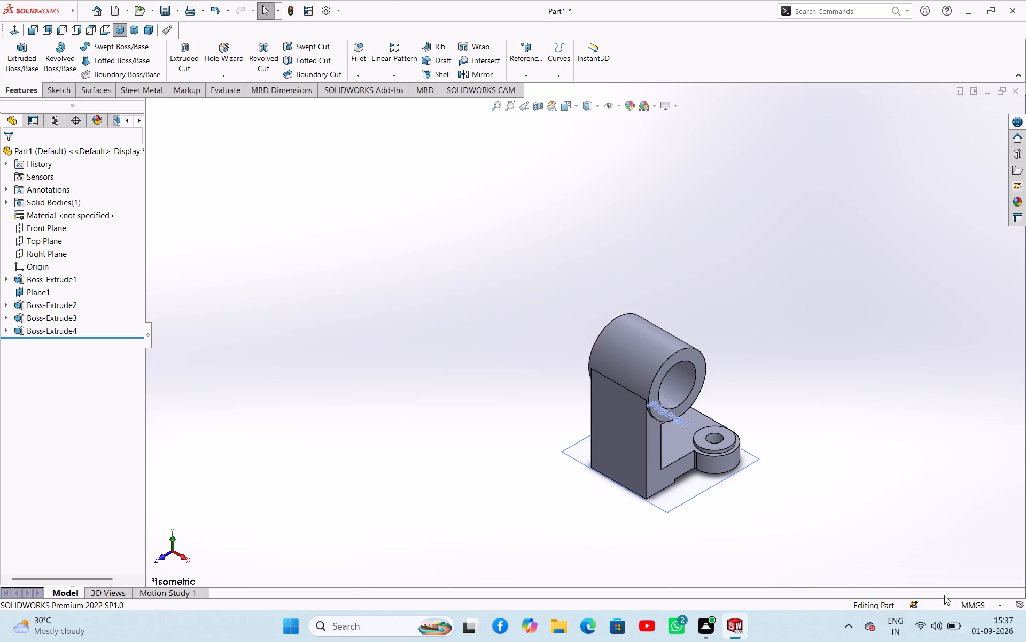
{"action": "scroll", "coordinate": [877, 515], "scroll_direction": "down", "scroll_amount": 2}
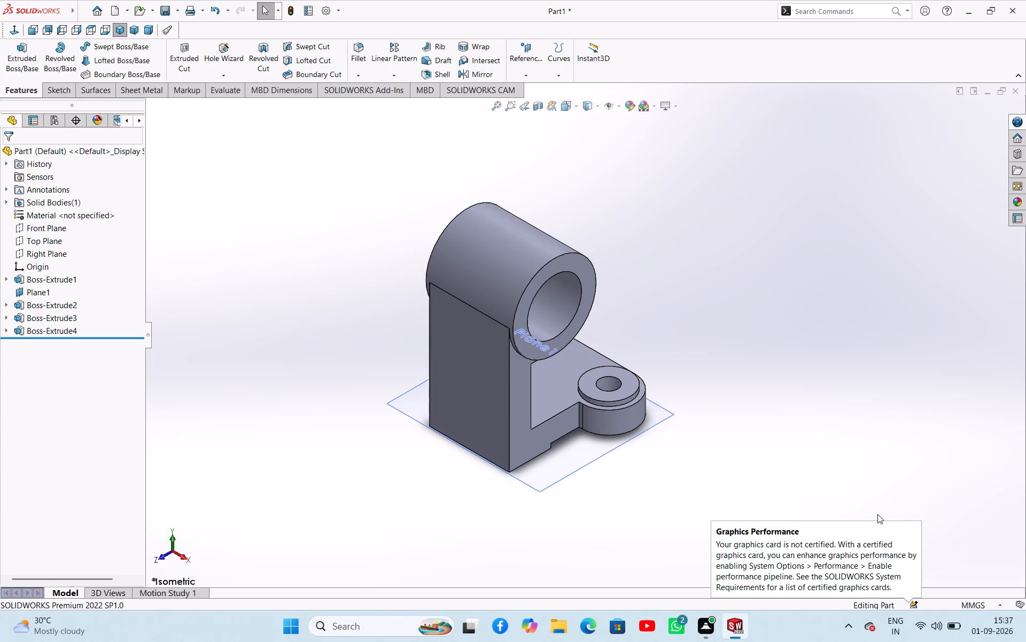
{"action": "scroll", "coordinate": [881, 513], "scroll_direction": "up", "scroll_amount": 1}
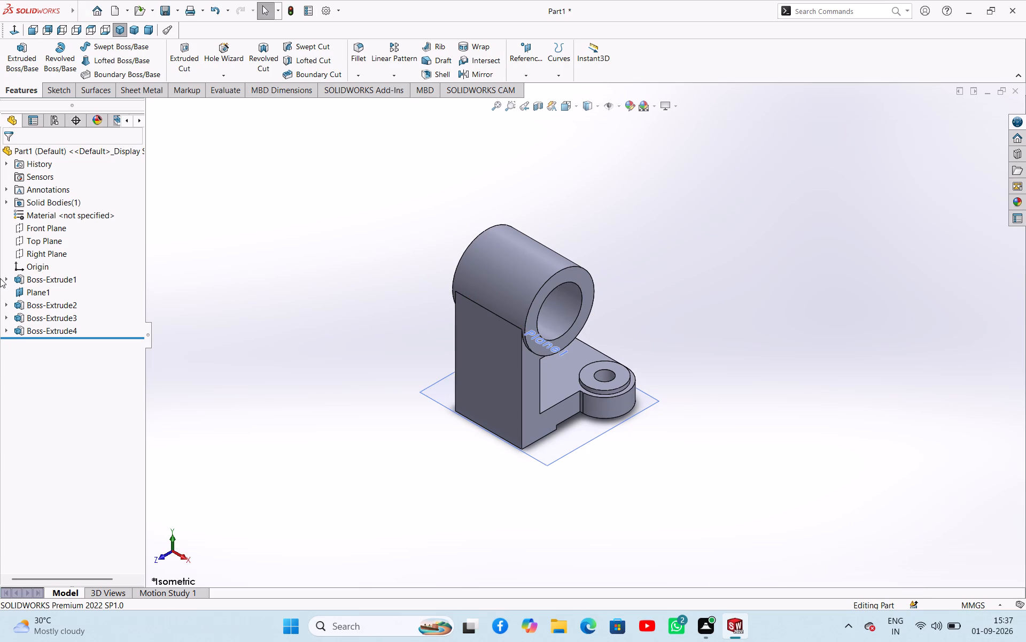
Examine the bracket's underside with its two base holes, then the open side with the cylinder and both base bosses.
{"action": "middle_click_drag", "start_coordinate": [1, 277], "coordinate": [385, 332]}
{"action": "scroll", "coordinate": [1, 277], "scroll_direction": "up", "scroll_amount": 1}
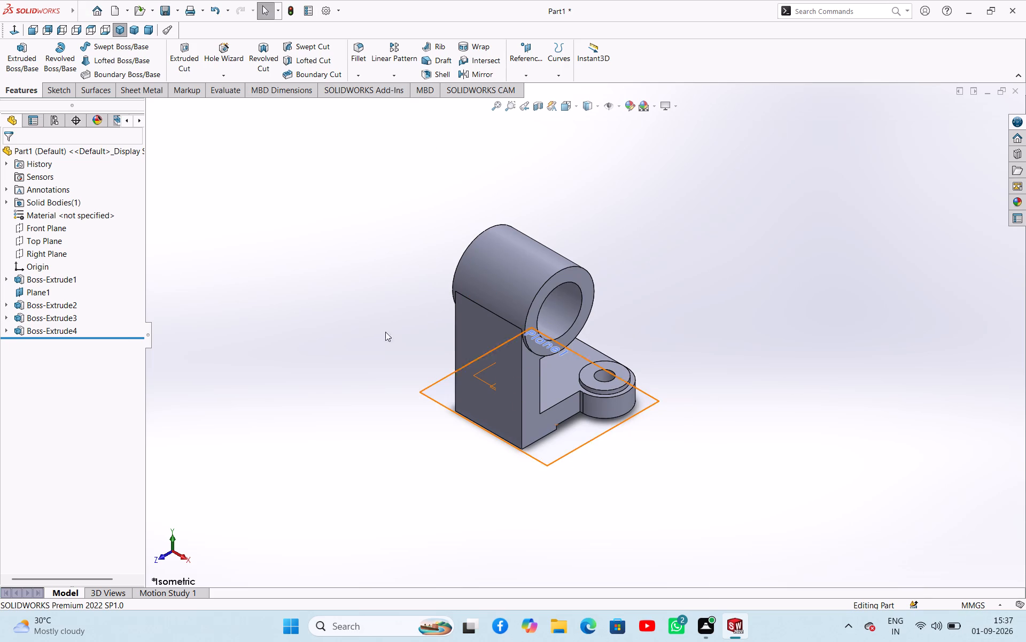
{"action": "middle_click_drag", "start_coordinate": [385, 332], "coordinate": [380, 323]}
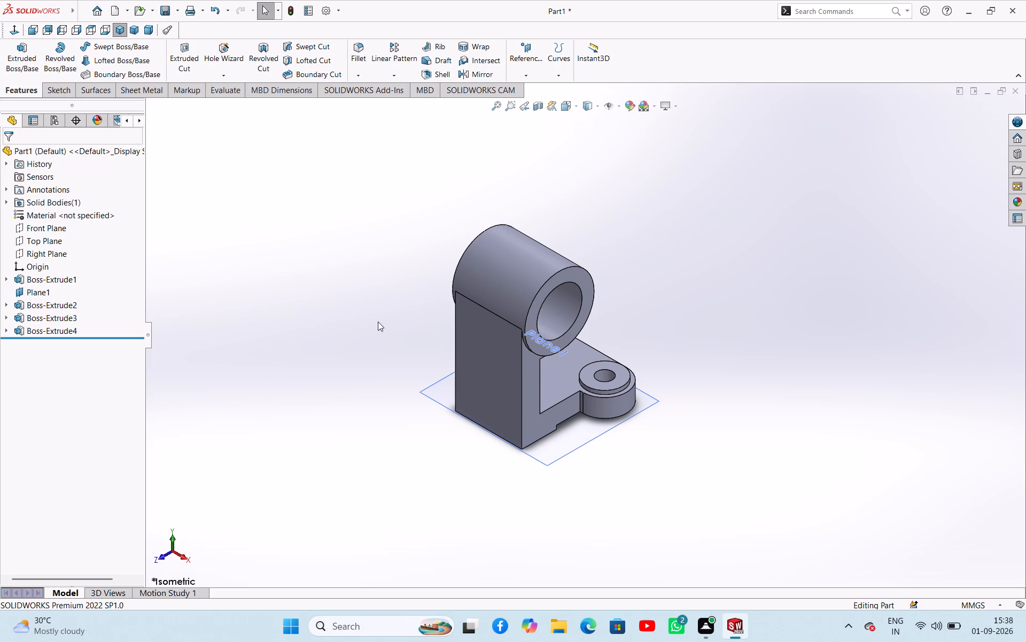
{"action": "middle_click_drag", "start_coordinate": [379, 322], "coordinate": [995, 617]}
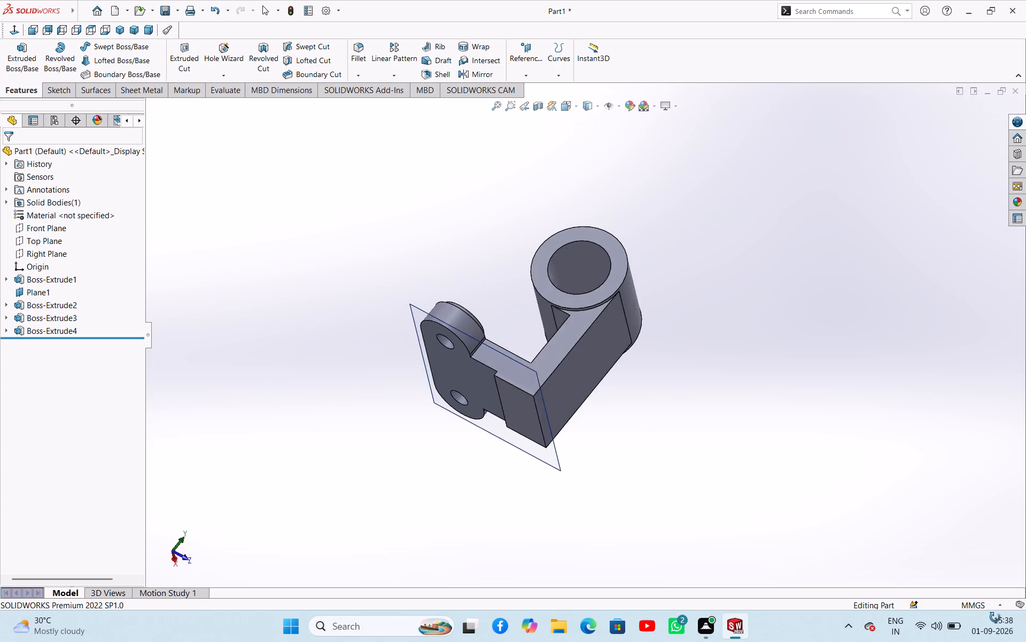
{"action": "middle_click_drag", "start_coordinate": [995, 617], "coordinate": [694, 198]}
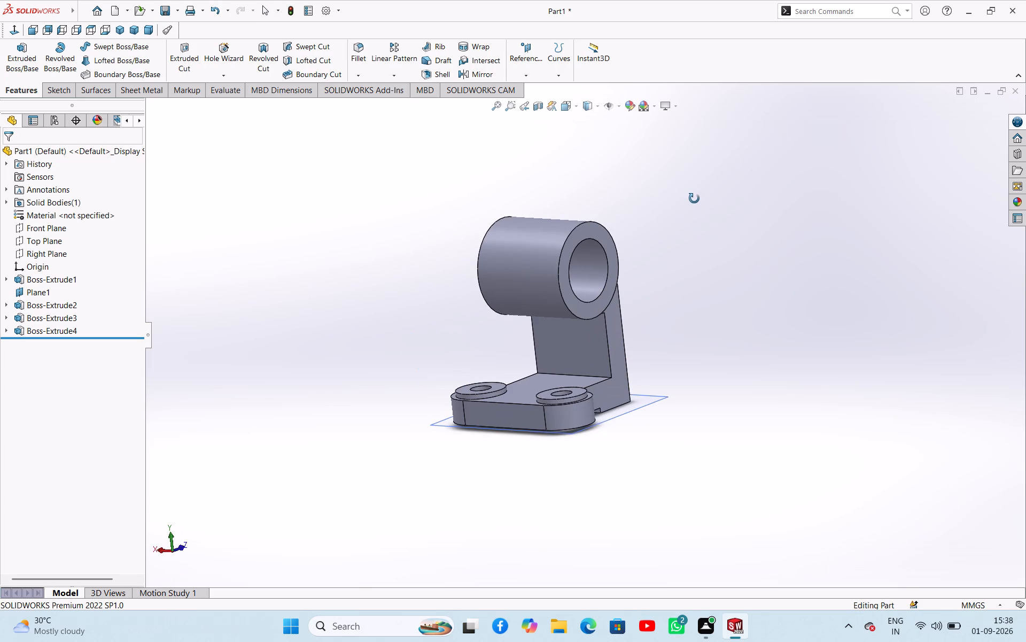
{"action": "middle_click_drag", "start_coordinate": [694, 198], "coordinate": [693, 200]}
{"action": "scroll", "coordinate": [694, 199], "scroll_direction": "up", "scroll_amount": 1}
{"action": "scroll", "coordinate": [693, 199], "scroll_direction": "down", "scroll_amount": 2}
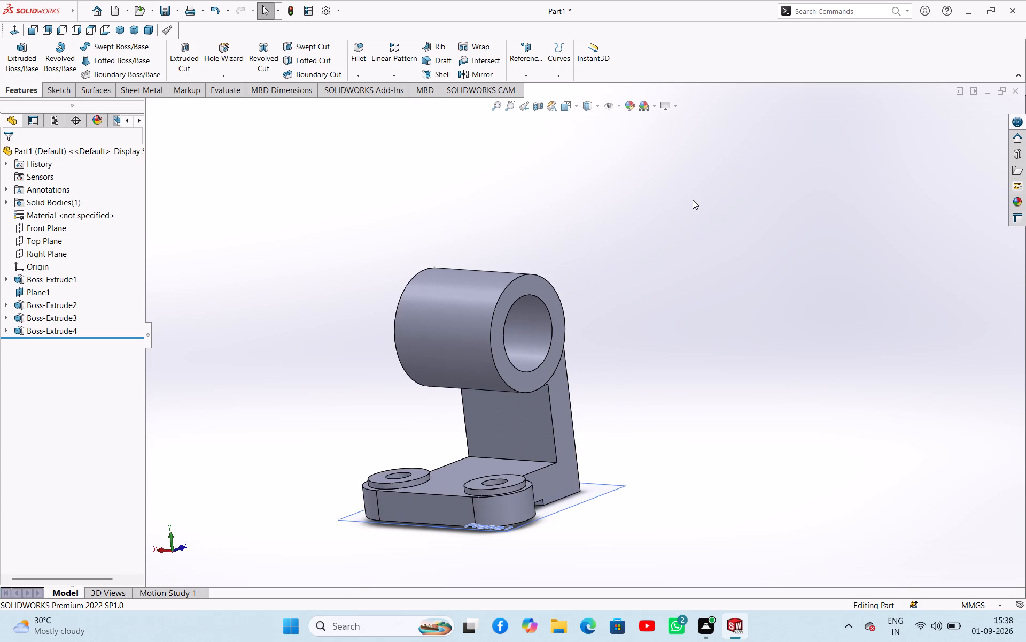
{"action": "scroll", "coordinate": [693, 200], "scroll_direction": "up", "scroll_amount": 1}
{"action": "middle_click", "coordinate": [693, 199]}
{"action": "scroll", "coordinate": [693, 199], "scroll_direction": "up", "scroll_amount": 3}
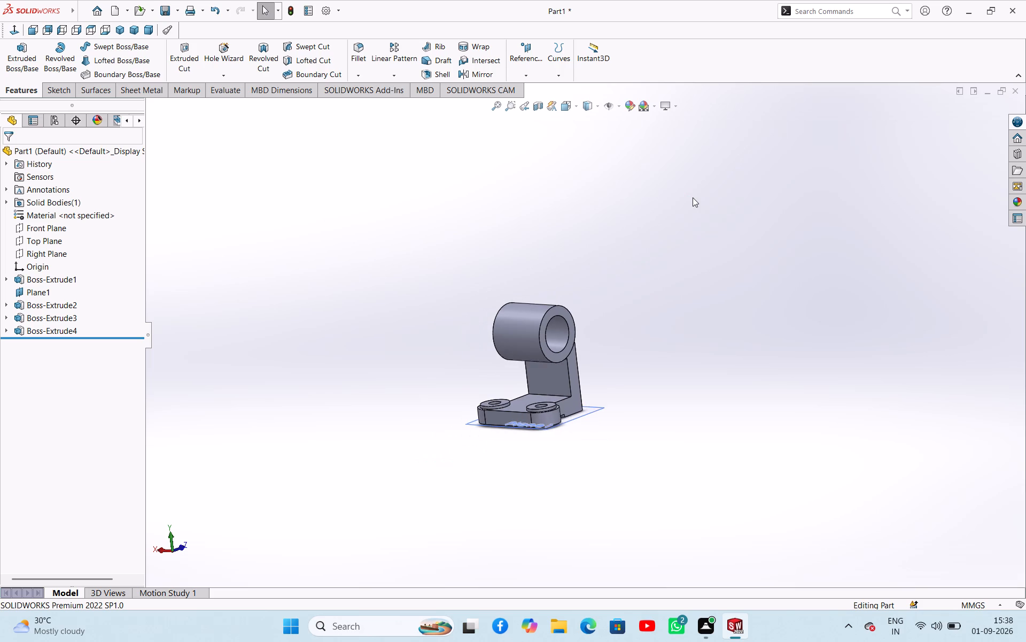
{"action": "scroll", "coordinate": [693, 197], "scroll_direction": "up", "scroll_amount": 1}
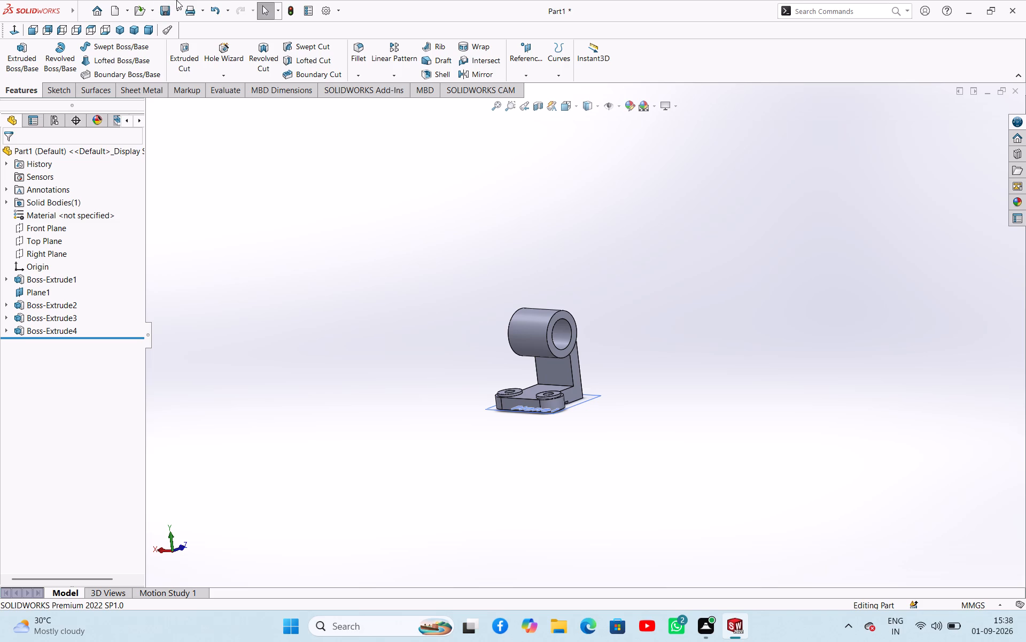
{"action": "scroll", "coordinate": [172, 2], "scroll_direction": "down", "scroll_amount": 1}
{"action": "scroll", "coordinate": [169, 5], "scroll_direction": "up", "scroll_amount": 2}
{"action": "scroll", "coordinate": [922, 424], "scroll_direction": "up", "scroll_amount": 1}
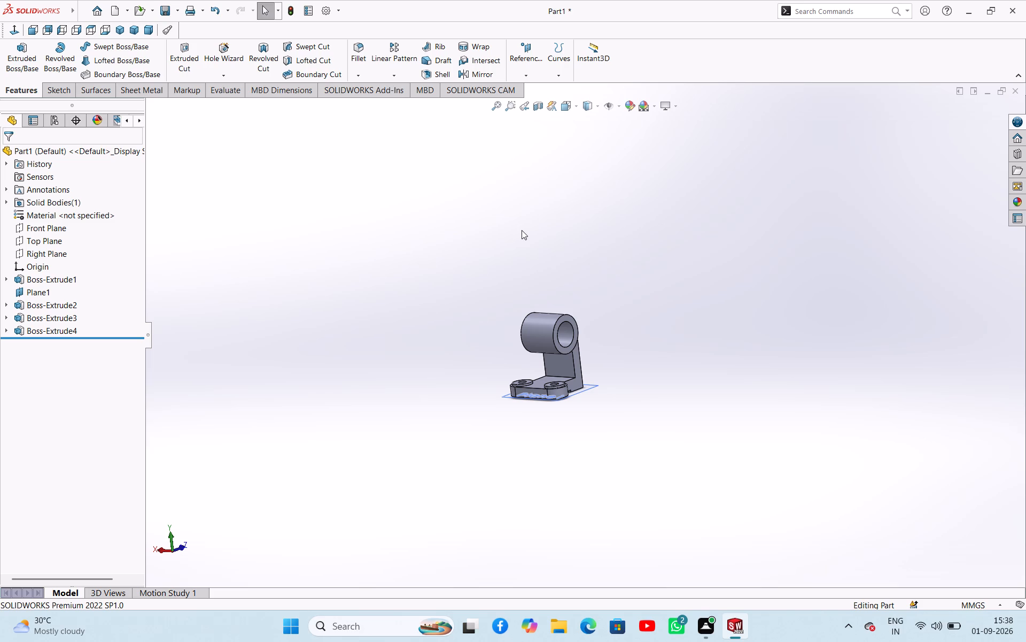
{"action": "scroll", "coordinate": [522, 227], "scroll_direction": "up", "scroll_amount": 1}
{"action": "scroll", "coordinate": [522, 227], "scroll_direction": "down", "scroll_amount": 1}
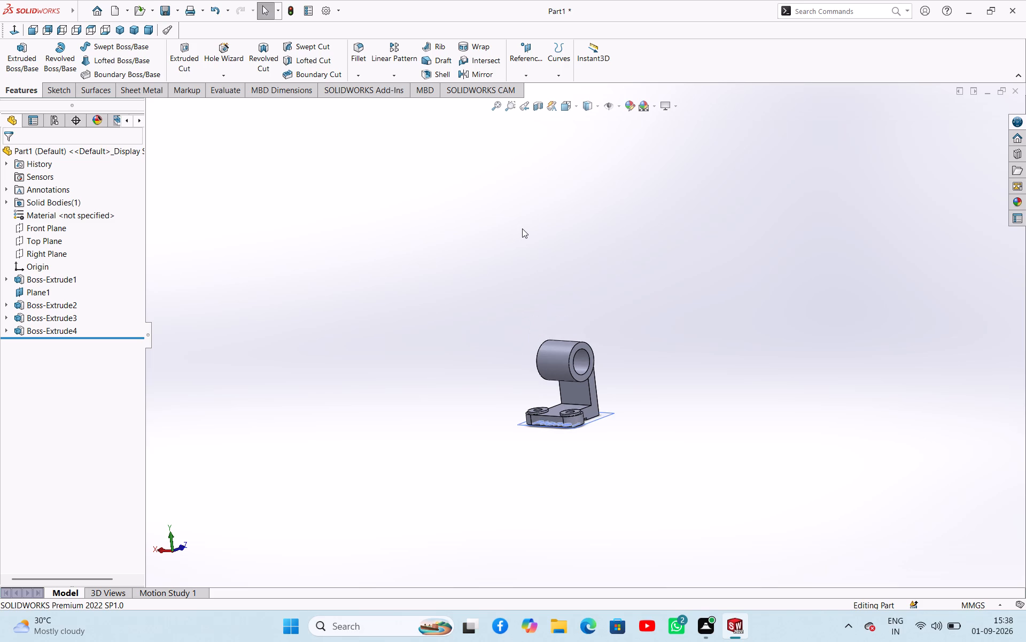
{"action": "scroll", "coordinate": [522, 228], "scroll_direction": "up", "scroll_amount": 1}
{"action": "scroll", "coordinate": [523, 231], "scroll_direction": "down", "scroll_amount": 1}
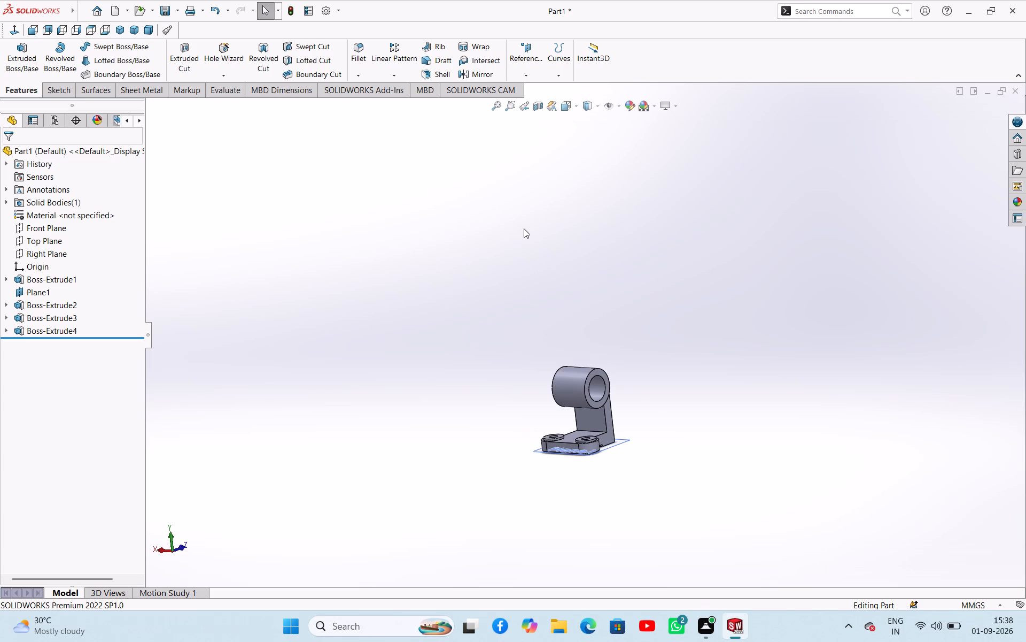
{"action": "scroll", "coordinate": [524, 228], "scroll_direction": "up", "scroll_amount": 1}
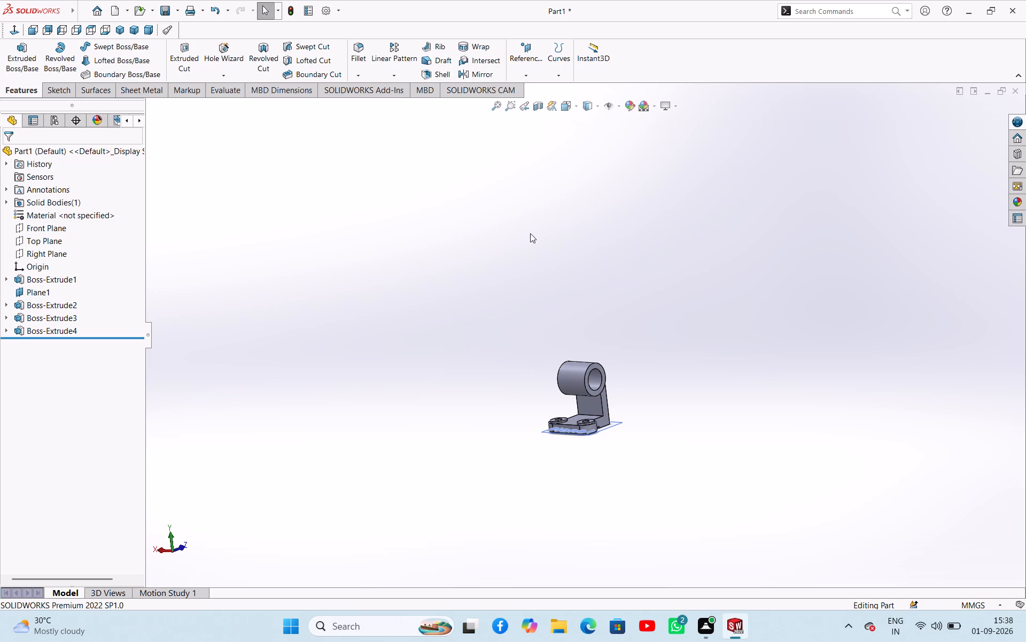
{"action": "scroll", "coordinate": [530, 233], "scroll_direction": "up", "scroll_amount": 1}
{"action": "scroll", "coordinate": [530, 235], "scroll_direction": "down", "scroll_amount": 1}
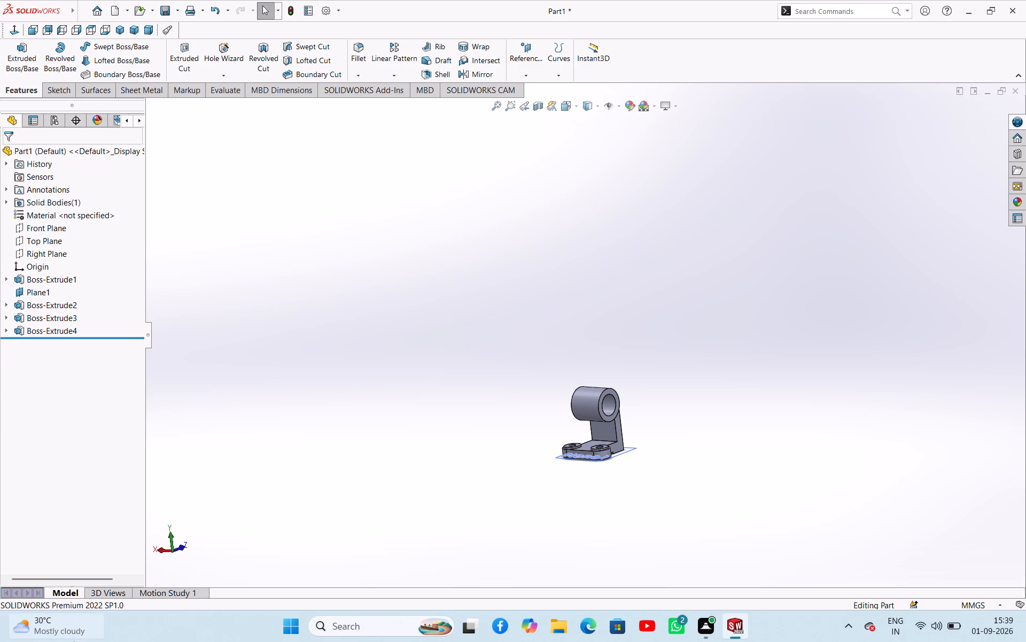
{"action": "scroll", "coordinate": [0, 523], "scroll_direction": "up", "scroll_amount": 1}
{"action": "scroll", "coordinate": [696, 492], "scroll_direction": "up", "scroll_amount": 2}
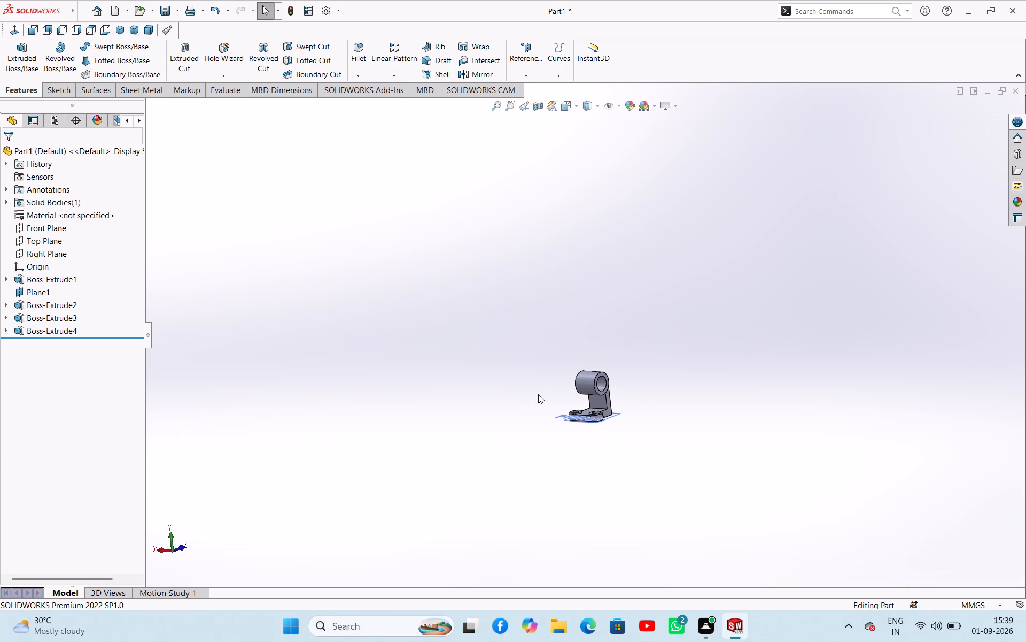
Examine the bracket up close from the boss side around to the cylinder's end face and the L-shaped web profile.
{"action": "scroll", "coordinate": [538, 393], "scroll_direction": "down", "scroll_amount": 2}
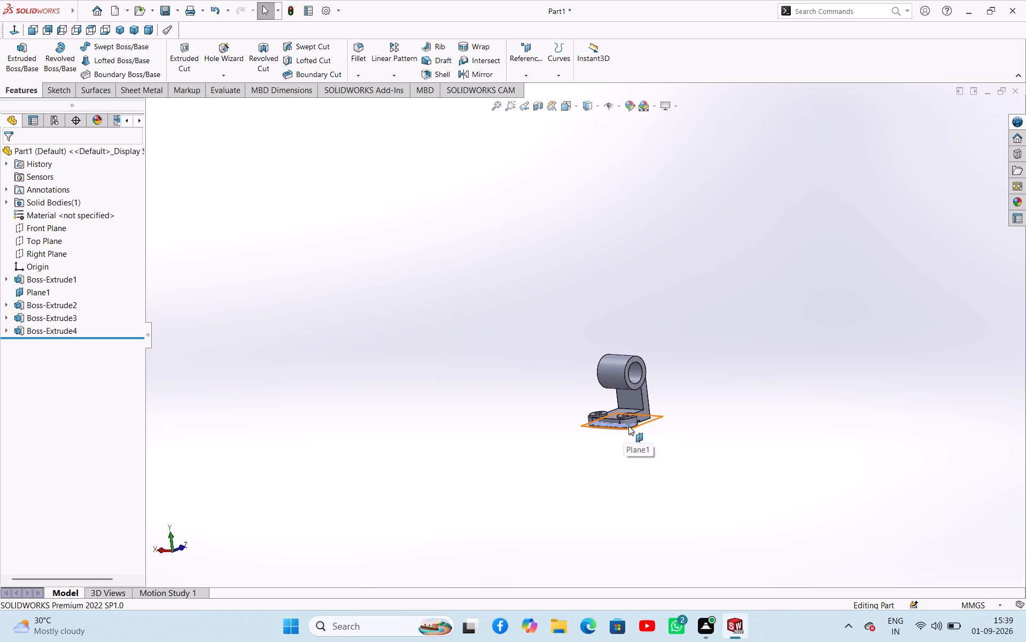
{"action": "scroll", "coordinate": [634, 425], "scroll_direction": "down", "scroll_amount": 3}
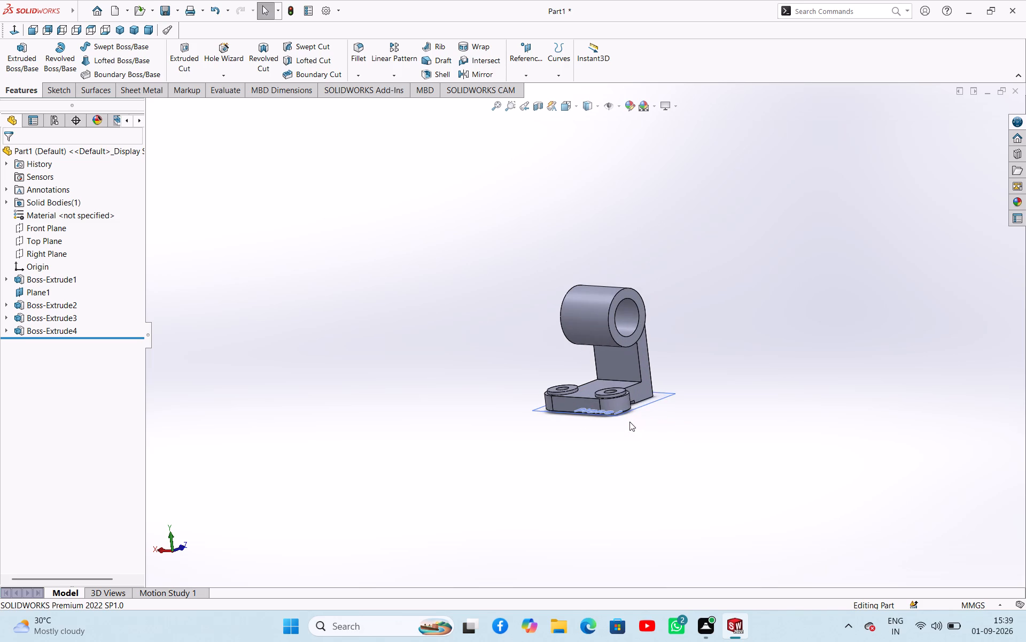
{"action": "scroll", "coordinate": [580, 334], "scroll_direction": "down", "scroll_amount": 4}
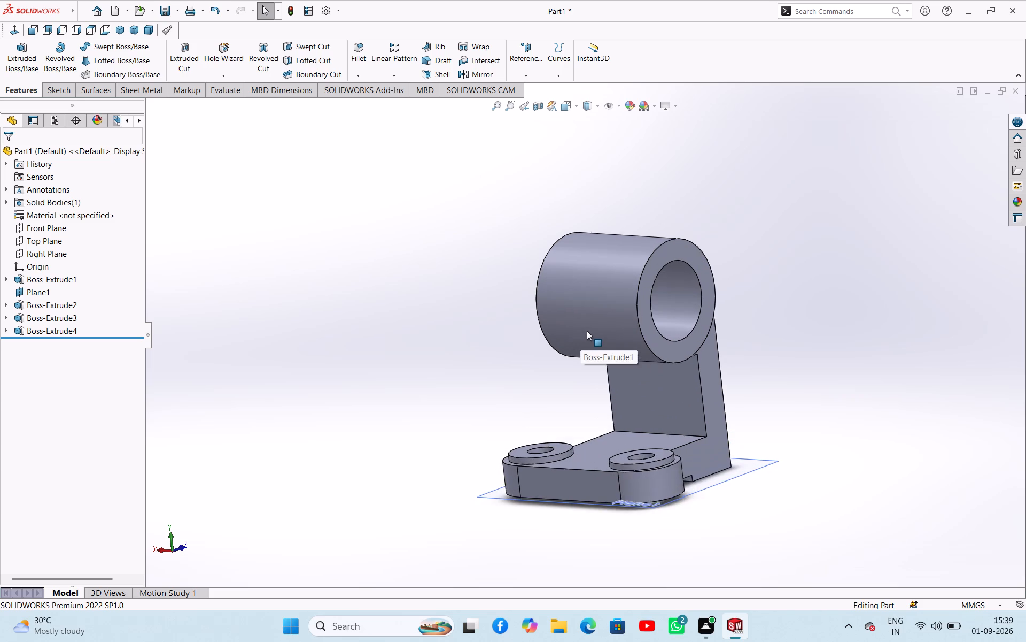
{"action": "middle_click_drag", "start_coordinate": [587, 330], "coordinate": [592, 324]}
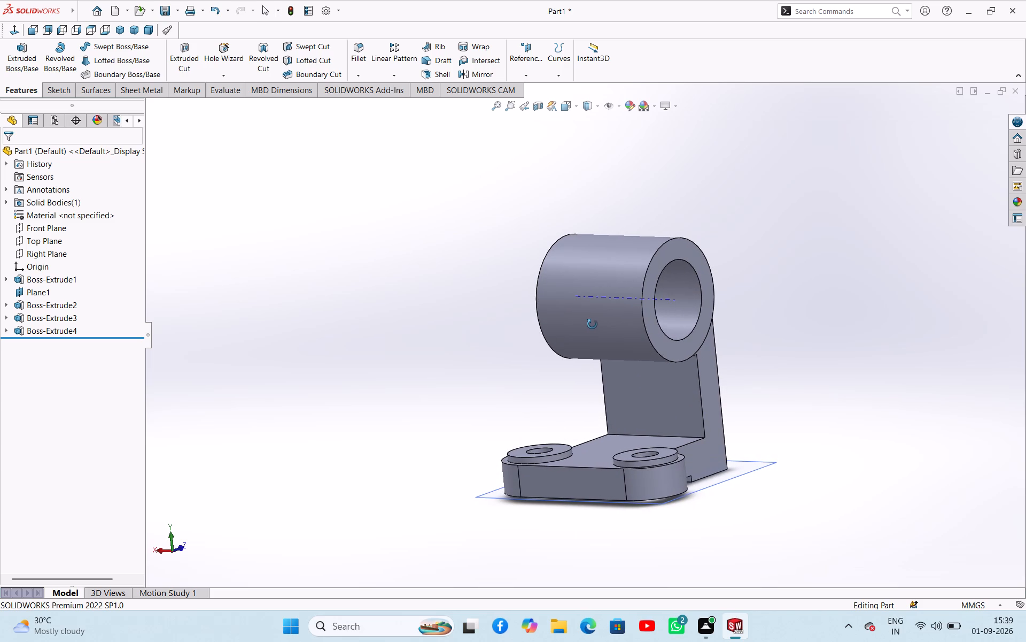
{"action": "middle_click_drag", "start_coordinate": [592, 324], "coordinate": [674, 387]}
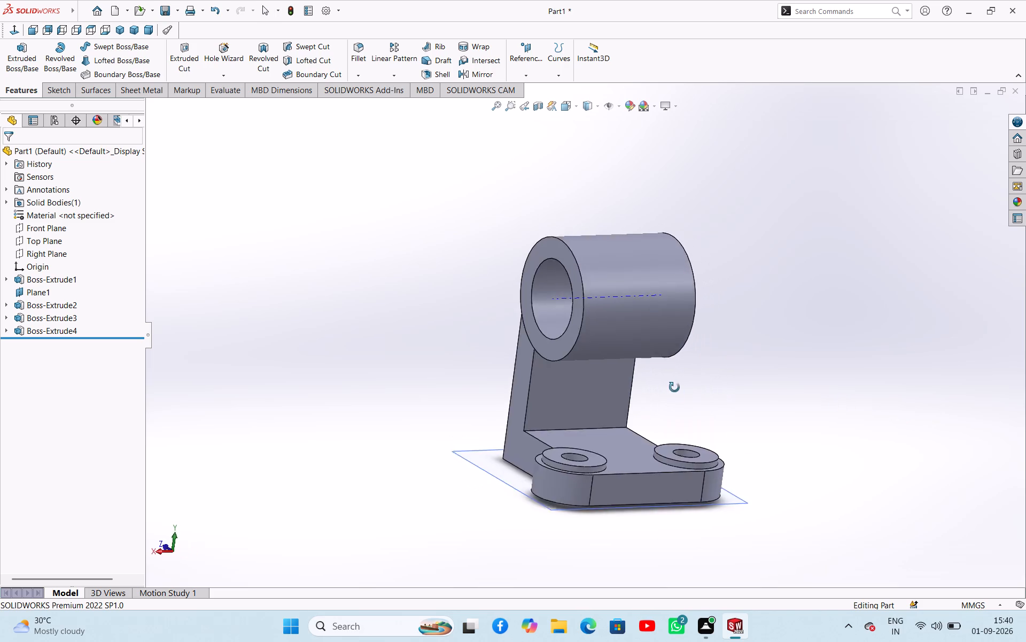
{"action": "middle_click_drag", "start_coordinate": [674, 387], "coordinate": [744, 399]}
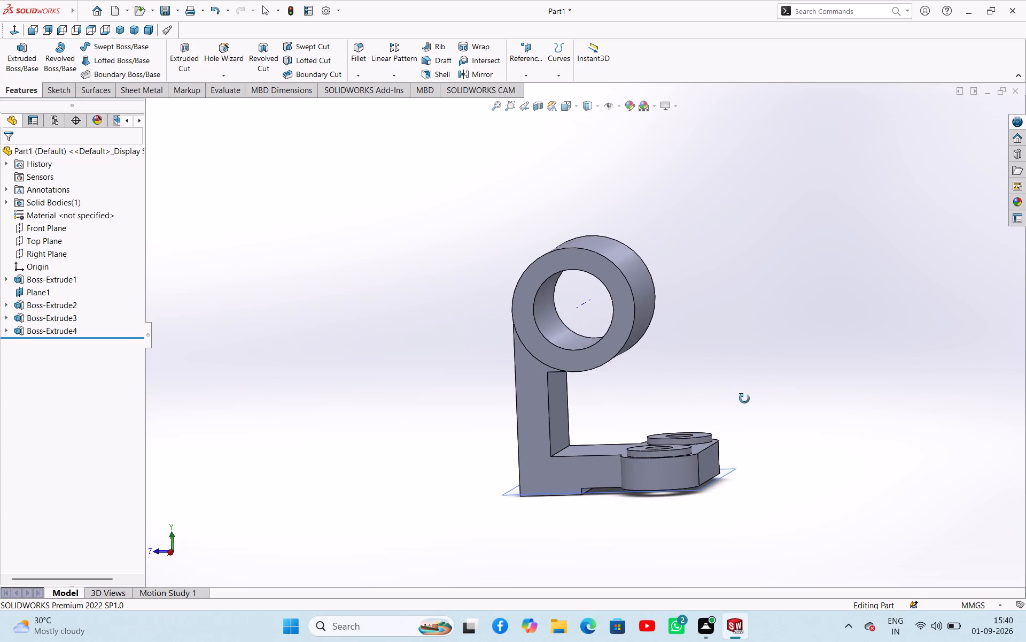
{"action": "middle_click_drag", "start_coordinate": [744, 399], "coordinate": [745, 396]}
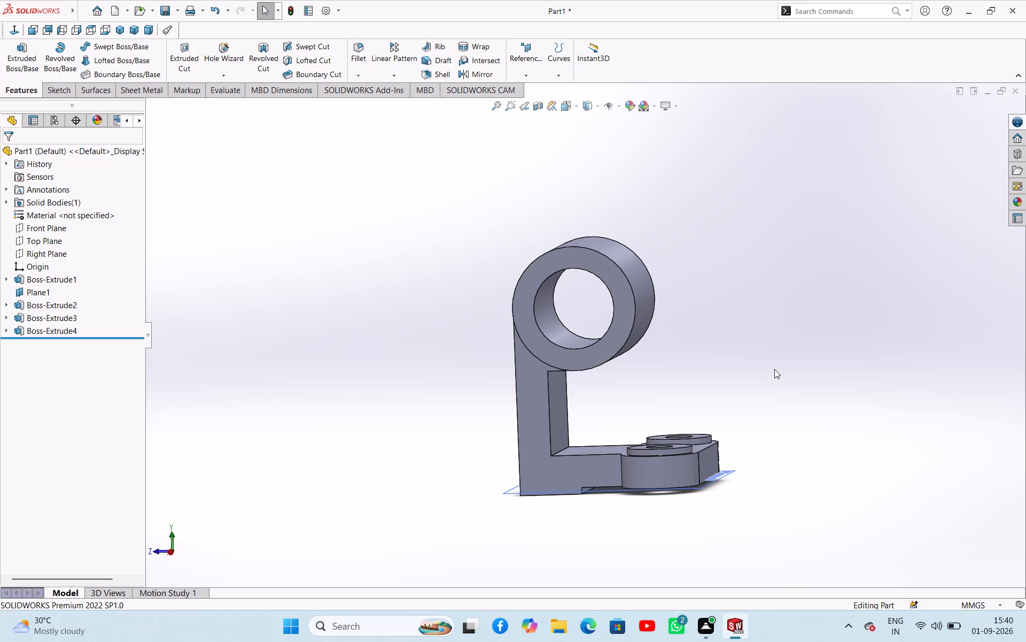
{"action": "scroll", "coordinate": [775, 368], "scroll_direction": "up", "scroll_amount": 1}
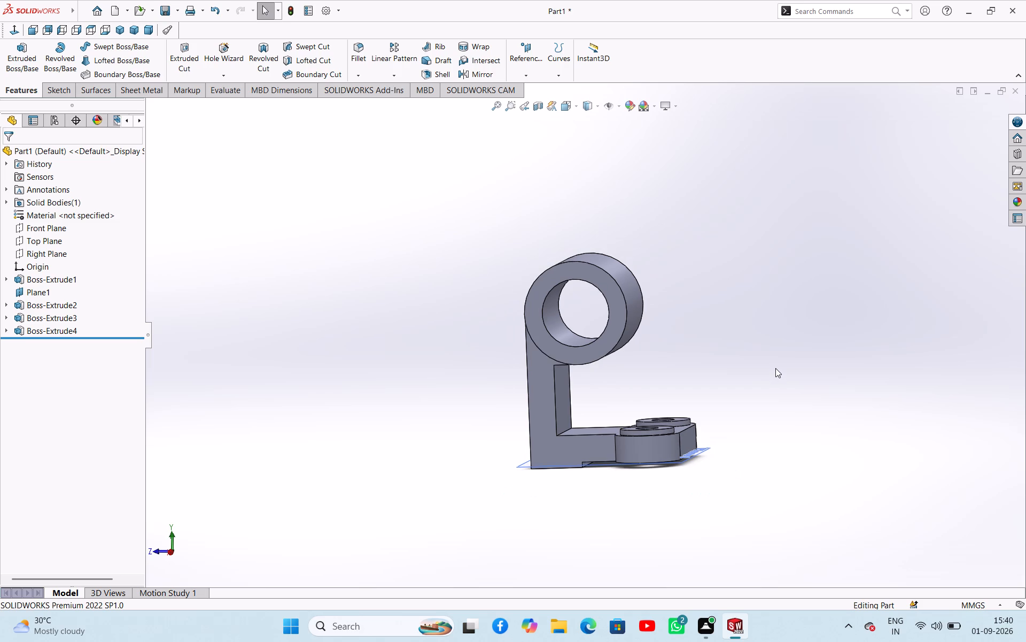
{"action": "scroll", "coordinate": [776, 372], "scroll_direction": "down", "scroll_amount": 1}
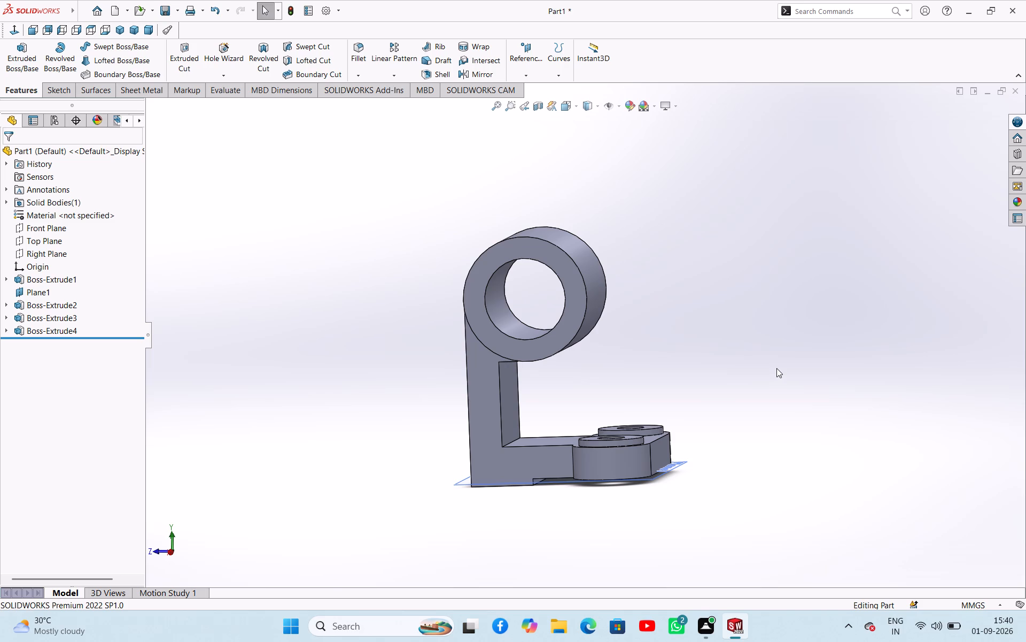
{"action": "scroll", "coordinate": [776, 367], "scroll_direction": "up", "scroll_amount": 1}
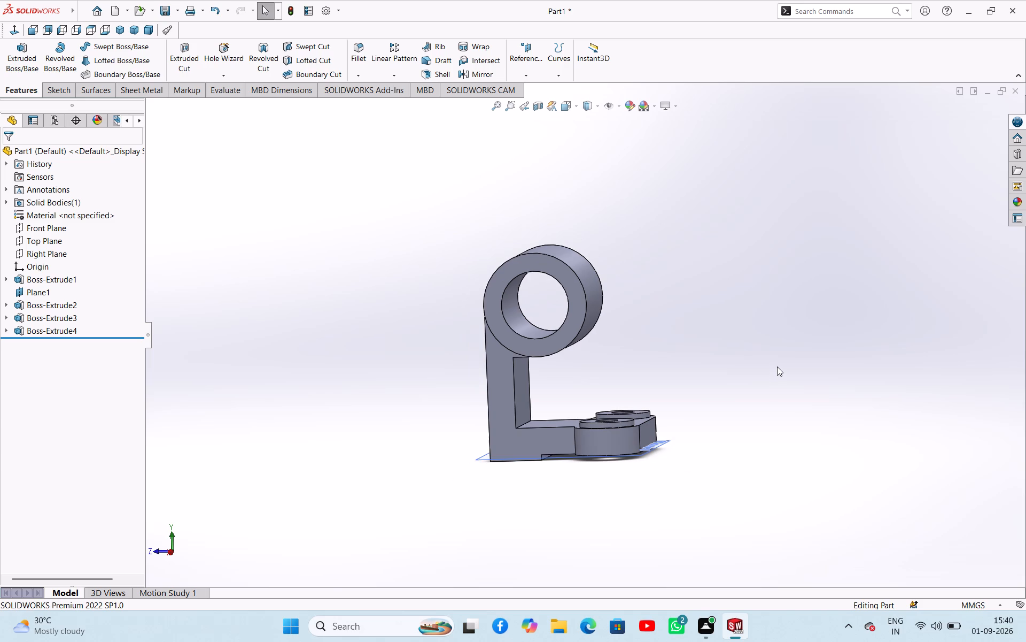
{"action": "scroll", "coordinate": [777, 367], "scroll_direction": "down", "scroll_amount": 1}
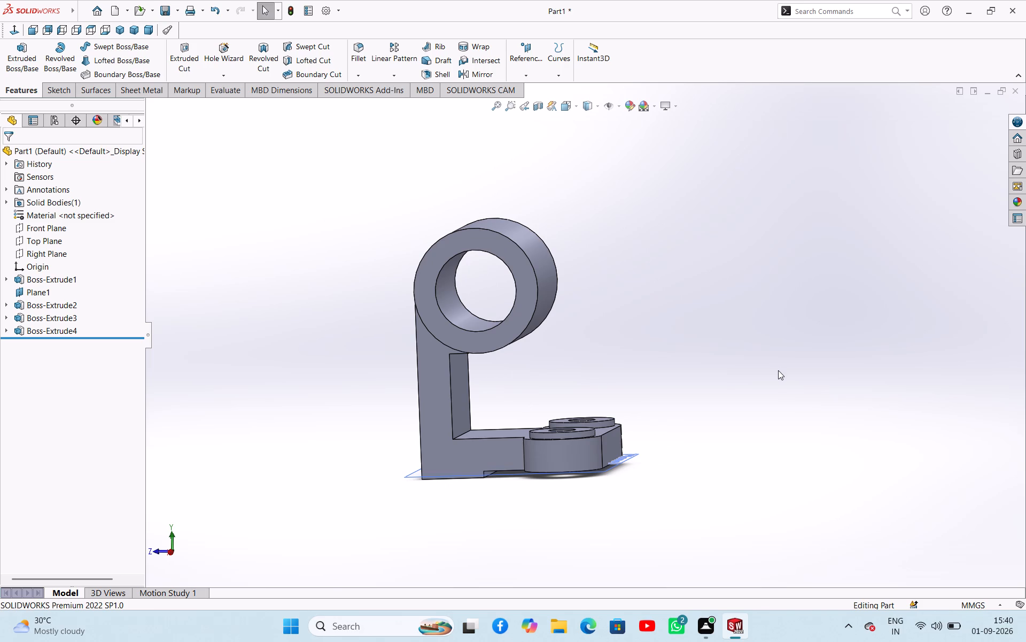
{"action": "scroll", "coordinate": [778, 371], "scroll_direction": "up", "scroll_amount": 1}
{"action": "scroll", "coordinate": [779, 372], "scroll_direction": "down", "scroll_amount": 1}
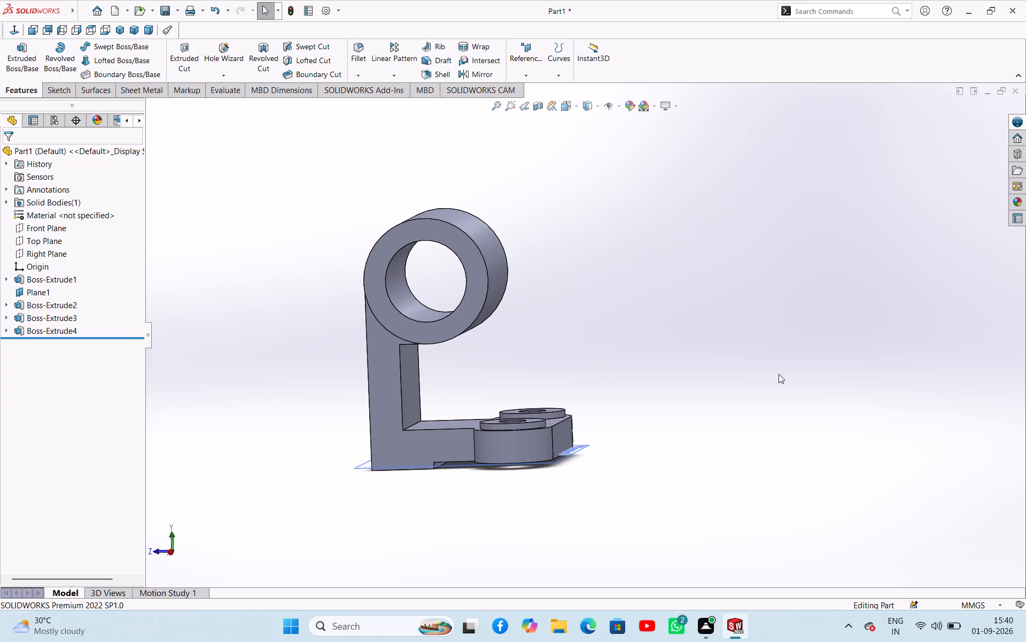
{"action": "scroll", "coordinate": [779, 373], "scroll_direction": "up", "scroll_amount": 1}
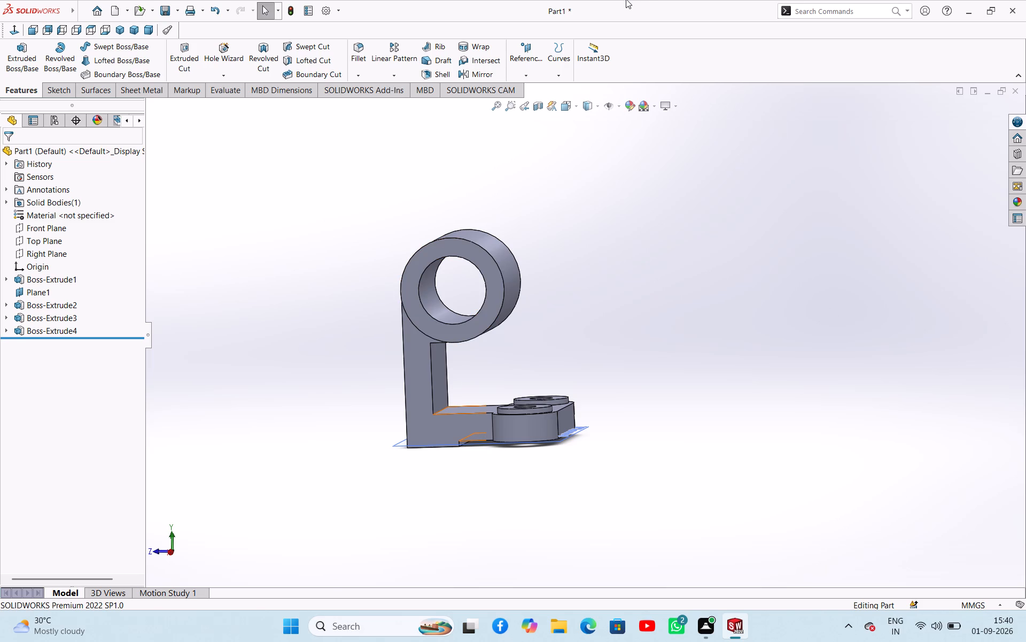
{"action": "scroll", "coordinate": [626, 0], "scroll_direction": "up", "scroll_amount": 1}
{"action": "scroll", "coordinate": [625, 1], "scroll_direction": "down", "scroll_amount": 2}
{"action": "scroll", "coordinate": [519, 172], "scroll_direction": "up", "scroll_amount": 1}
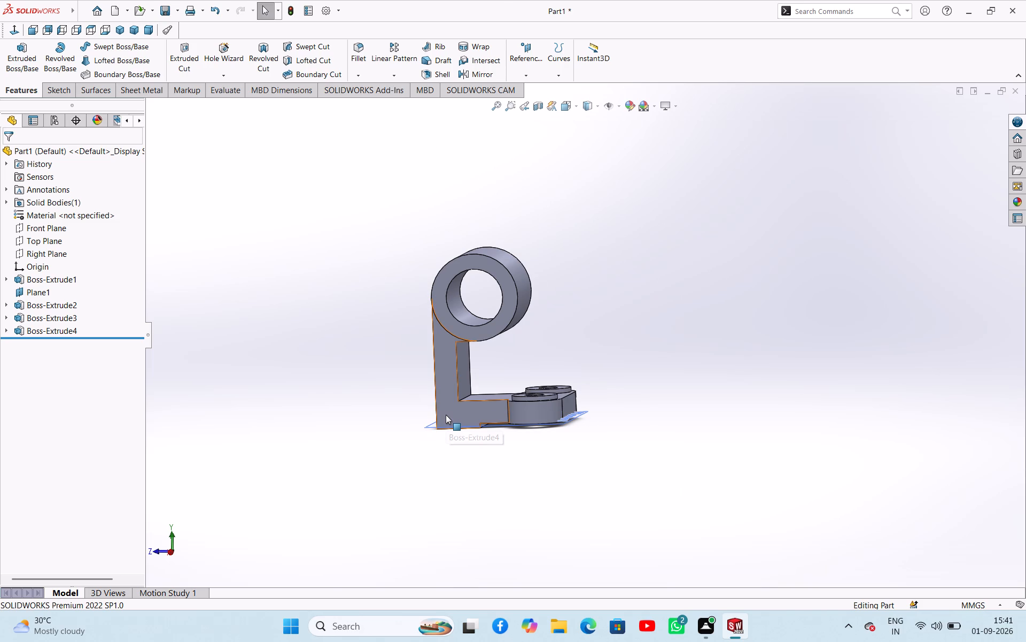
Examine the bracket's side profile at closer and wider views, covering the cylinder's end face, the L-shaped web and the bossed base.
{"action": "scroll", "coordinate": [446, 415], "scroll_direction": "down", "scroll_amount": 2}
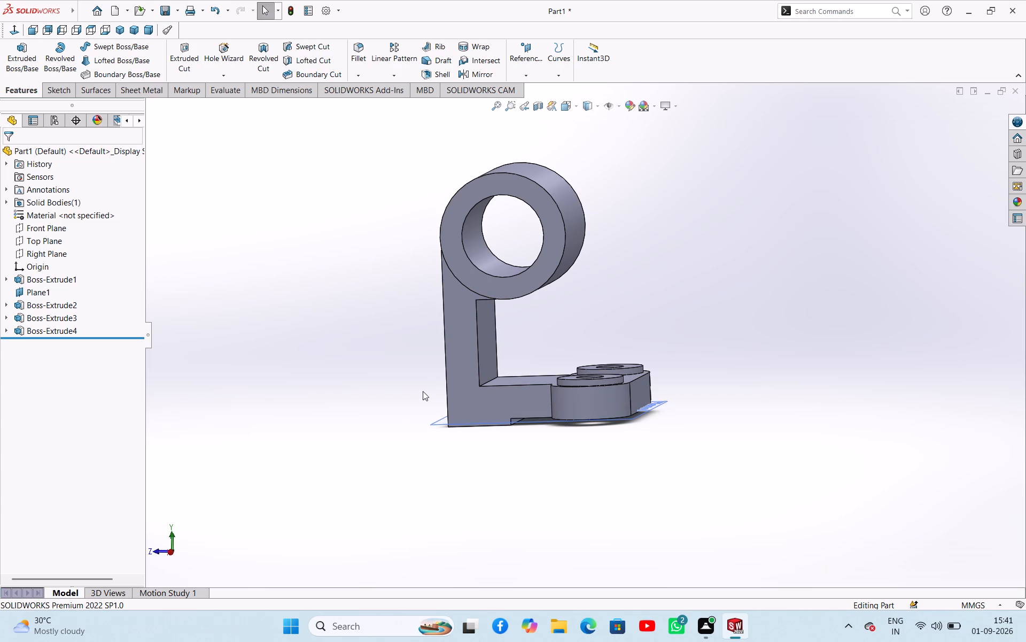
{"action": "scroll", "coordinate": [500, 343], "scroll_direction": "down", "scroll_amount": 2}
{"action": "scroll", "coordinate": [502, 343], "scroll_direction": "up", "scroll_amount": 2}
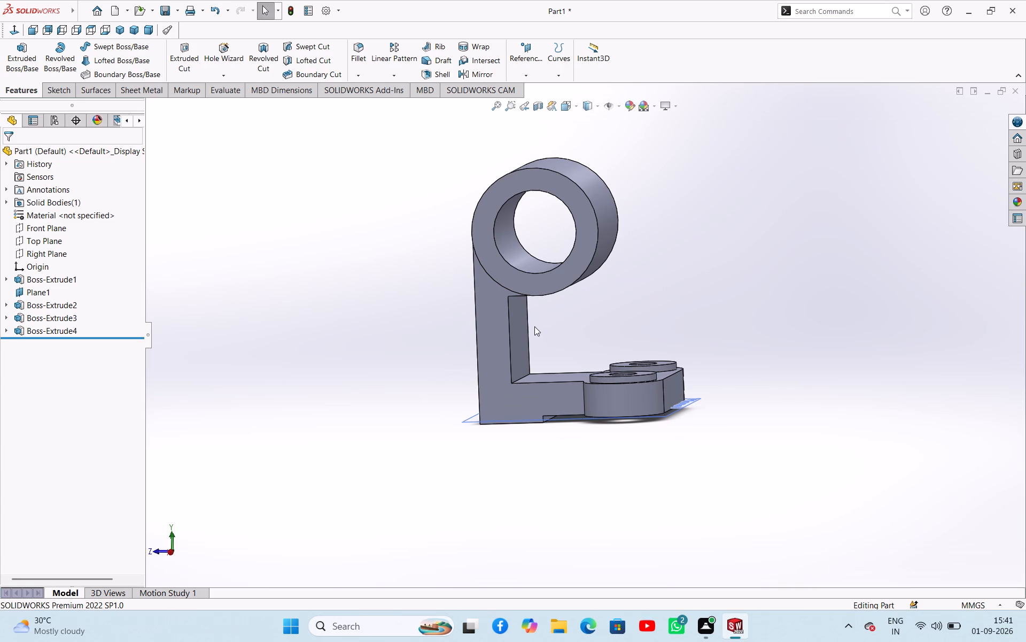
{"action": "scroll", "coordinate": [536, 323], "scroll_direction": "down", "scroll_amount": 1}
{"action": "scroll", "coordinate": [537, 322], "scroll_direction": "up", "scroll_amount": 1}
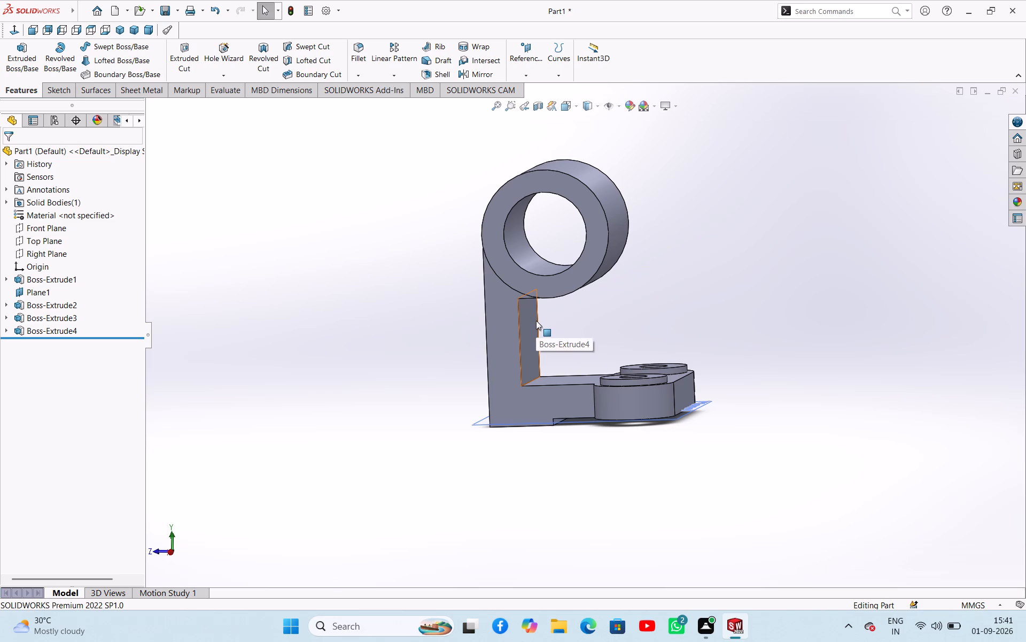
{"action": "scroll", "coordinate": [535, 319], "scroll_direction": "up", "scroll_amount": 1}
{"action": "scroll", "coordinate": [535, 319], "scroll_direction": "down", "scroll_amount": 4}
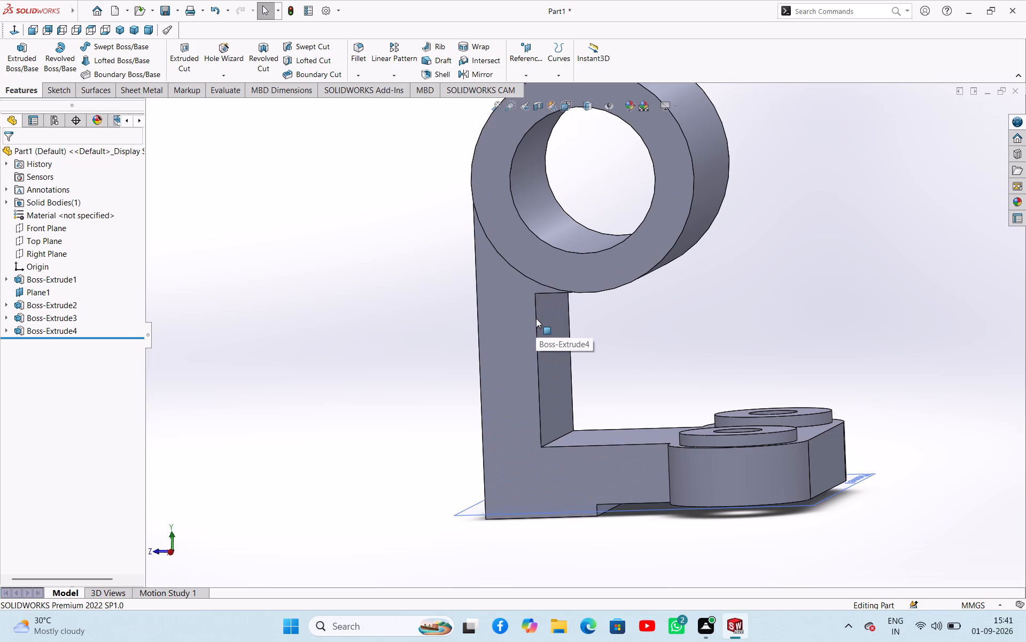
{"action": "scroll", "coordinate": [536, 318], "scroll_direction": "up", "scroll_amount": 2}
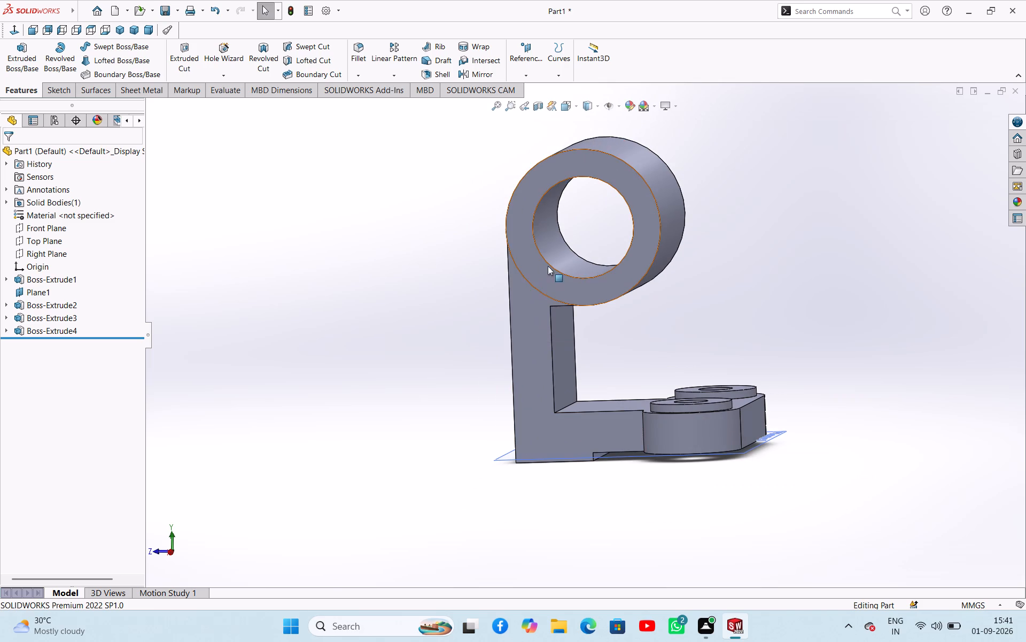
{"action": "scroll", "coordinate": [557, 259], "scroll_direction": "down", "scroll_amount": 2}
{"action": "scroll", "coordinate": [555, 261], "scroll_direction": "up", "scroll_amount": 2}
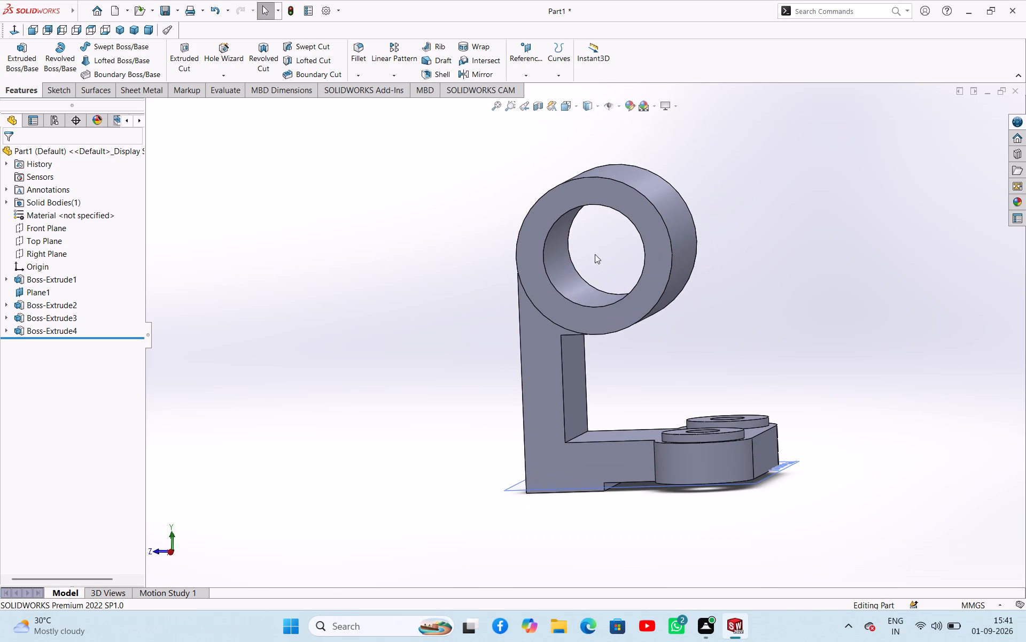
{"action": "scroll", "coordinate": [611, 255], "scroll_direction": "down", "scroll_amount": 2}
{"action": "scroll", "coordinate": [607, 249], "scroll_direction": "up", "scroll_amount": 1}
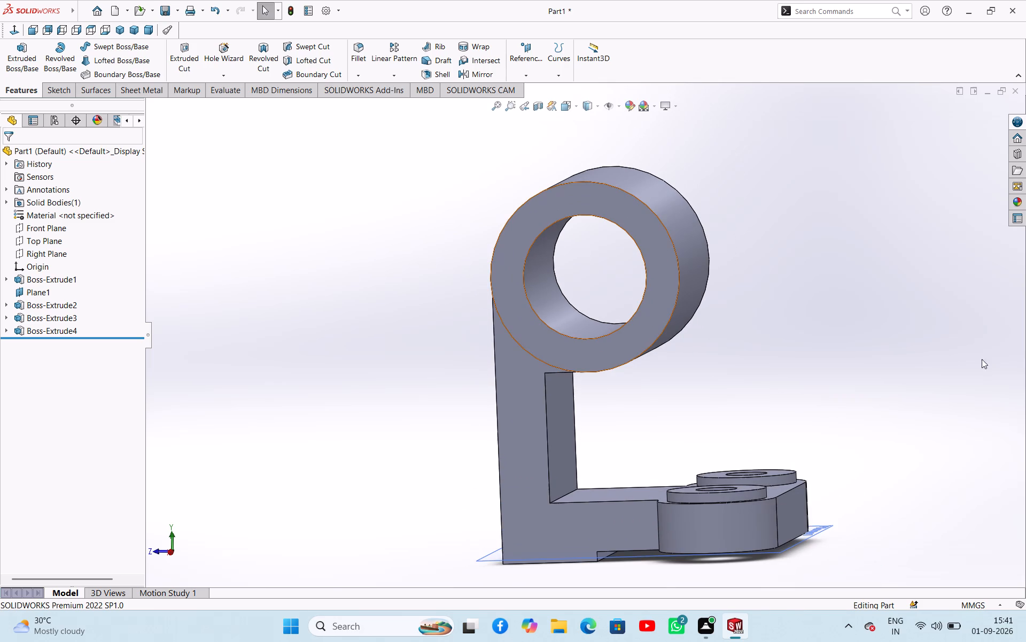
{"action": "scroll", "coordinate": [702, 346], "scroll_direction": "down", "scroll_amount": 1}
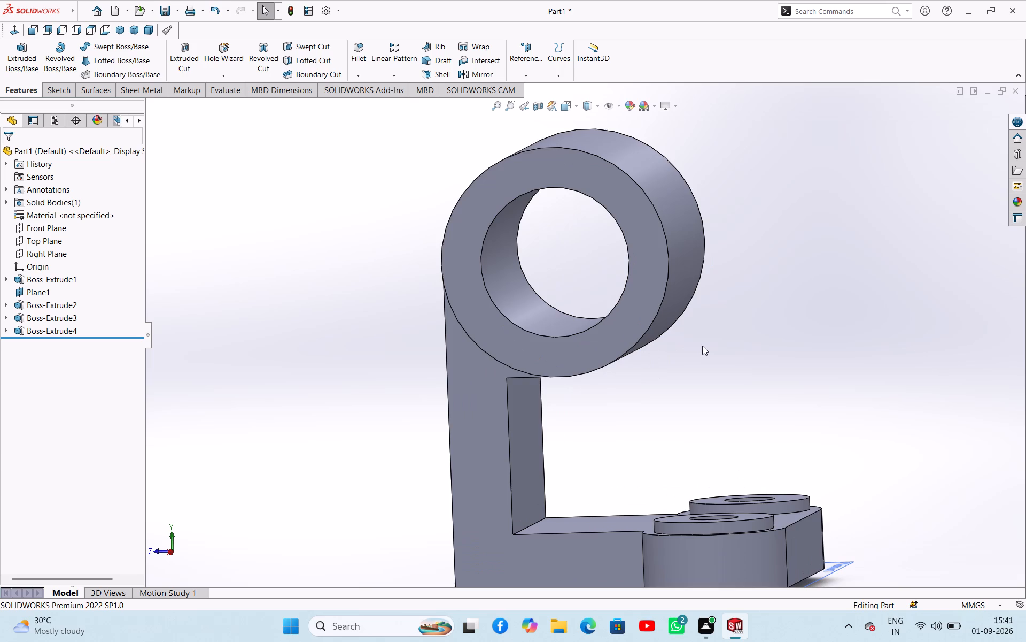
{"action": "scroll", "coordinate": [673, 341], "scroll_direction": "up", "scroll_amount": 2}
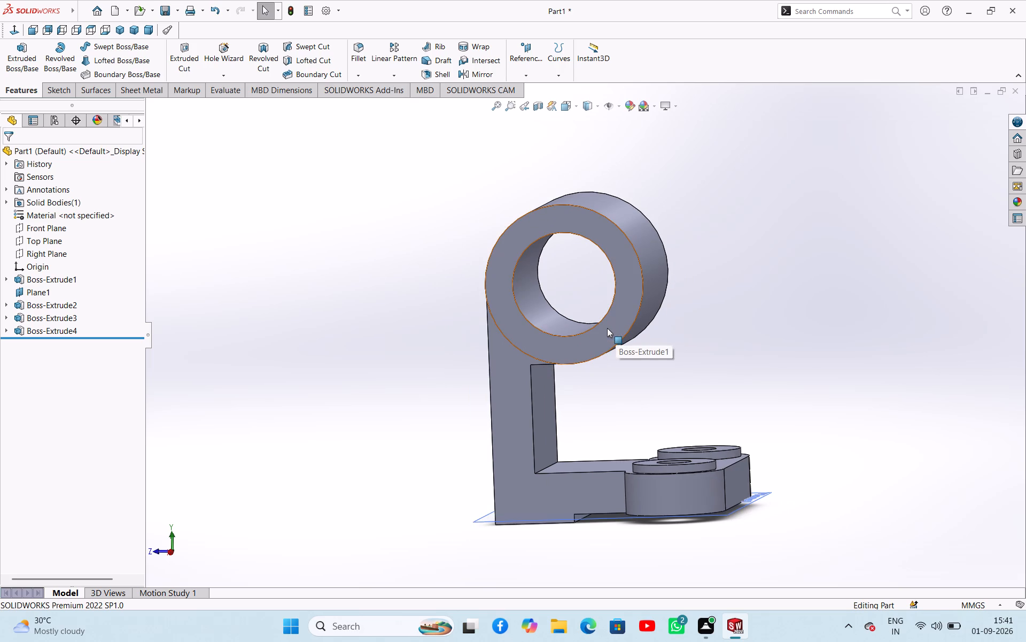
{"action": "scroll", "coordinate": [607, 328], "scroll_direction": "down", "scroll_amount": 4}
{"action": "scroll", "coordinate": [607, 327], "scroll_direction": "up", "scroll_amount": 3}
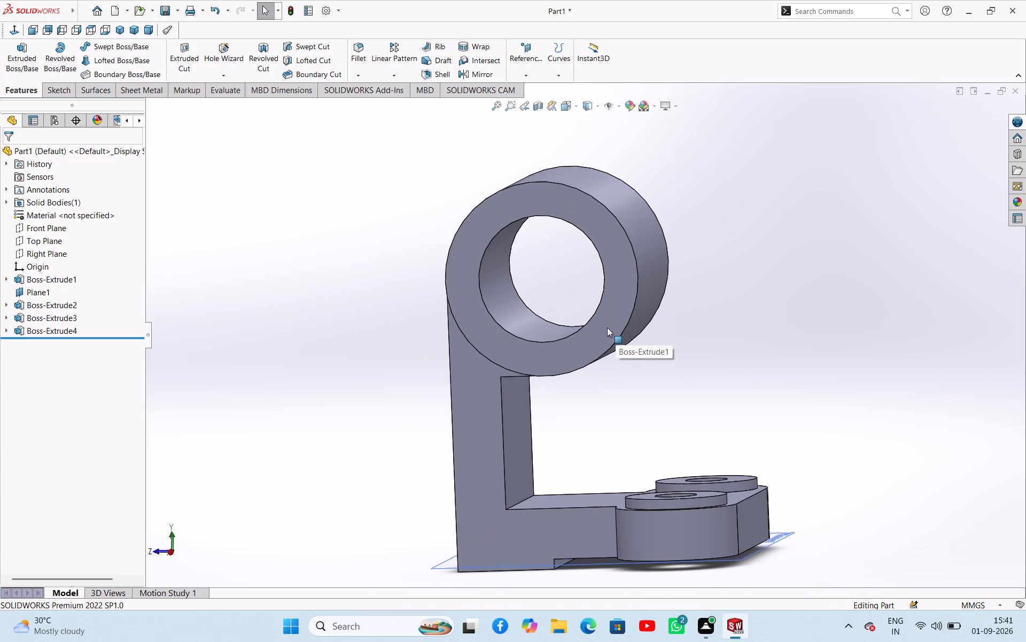
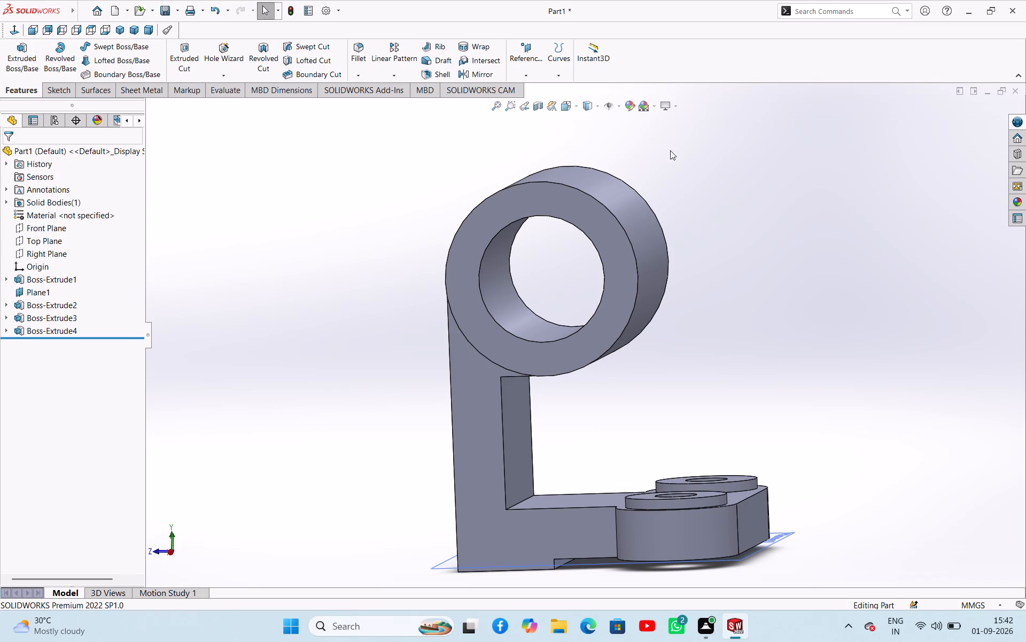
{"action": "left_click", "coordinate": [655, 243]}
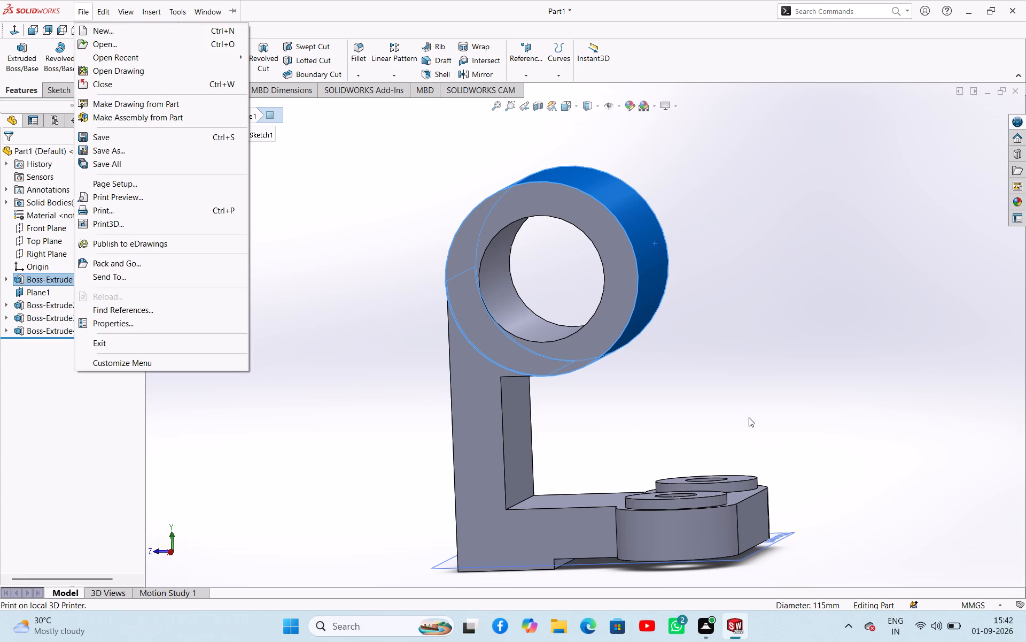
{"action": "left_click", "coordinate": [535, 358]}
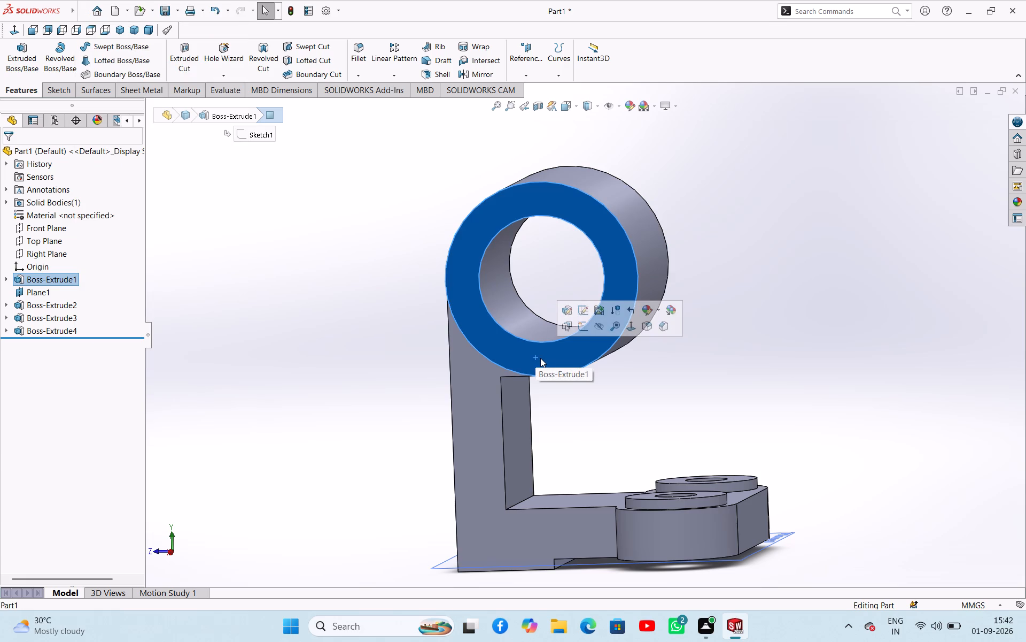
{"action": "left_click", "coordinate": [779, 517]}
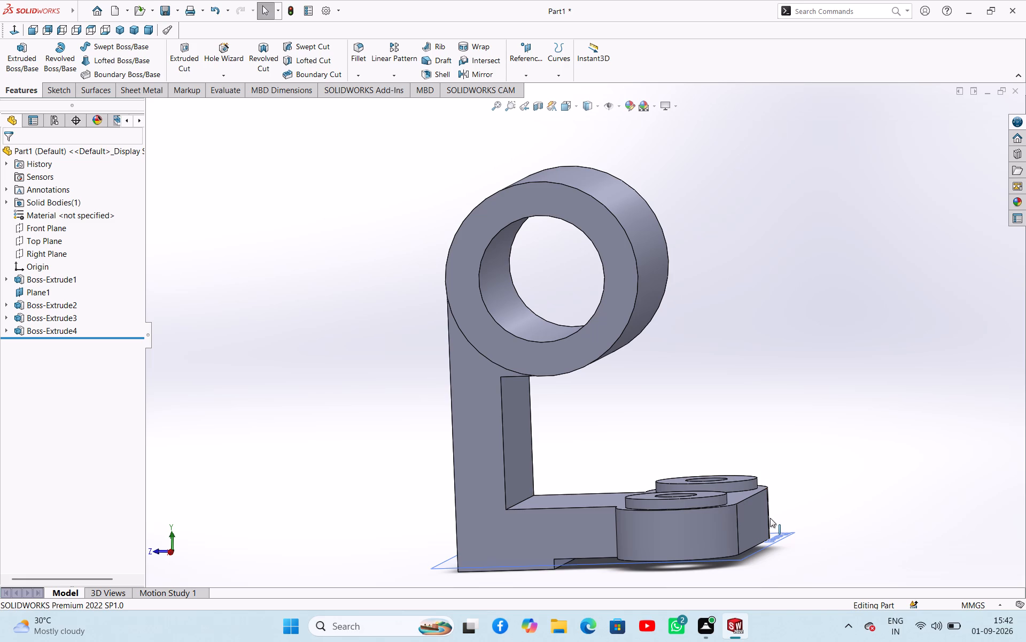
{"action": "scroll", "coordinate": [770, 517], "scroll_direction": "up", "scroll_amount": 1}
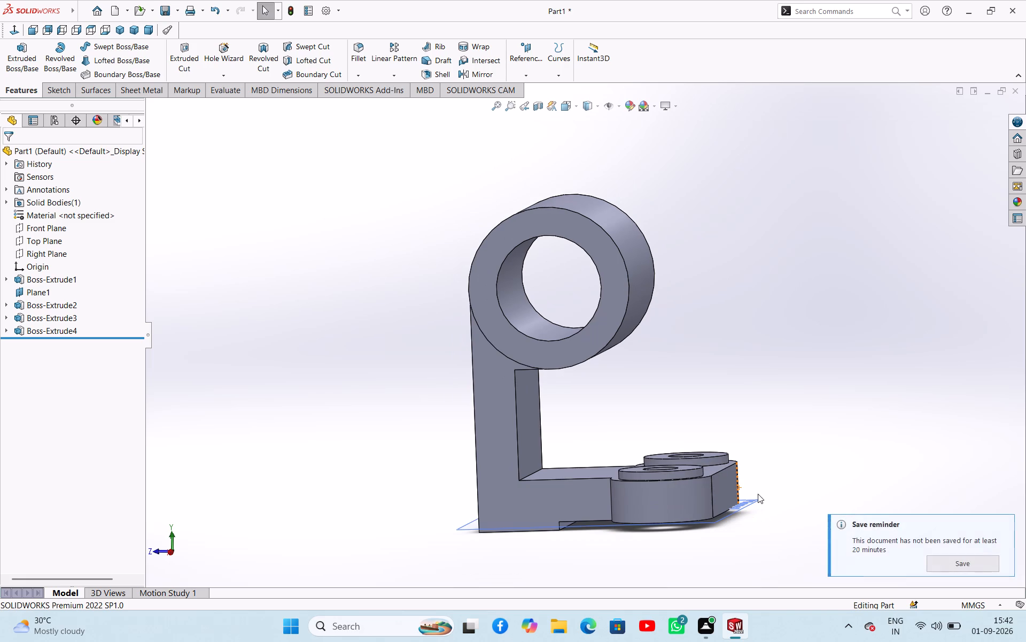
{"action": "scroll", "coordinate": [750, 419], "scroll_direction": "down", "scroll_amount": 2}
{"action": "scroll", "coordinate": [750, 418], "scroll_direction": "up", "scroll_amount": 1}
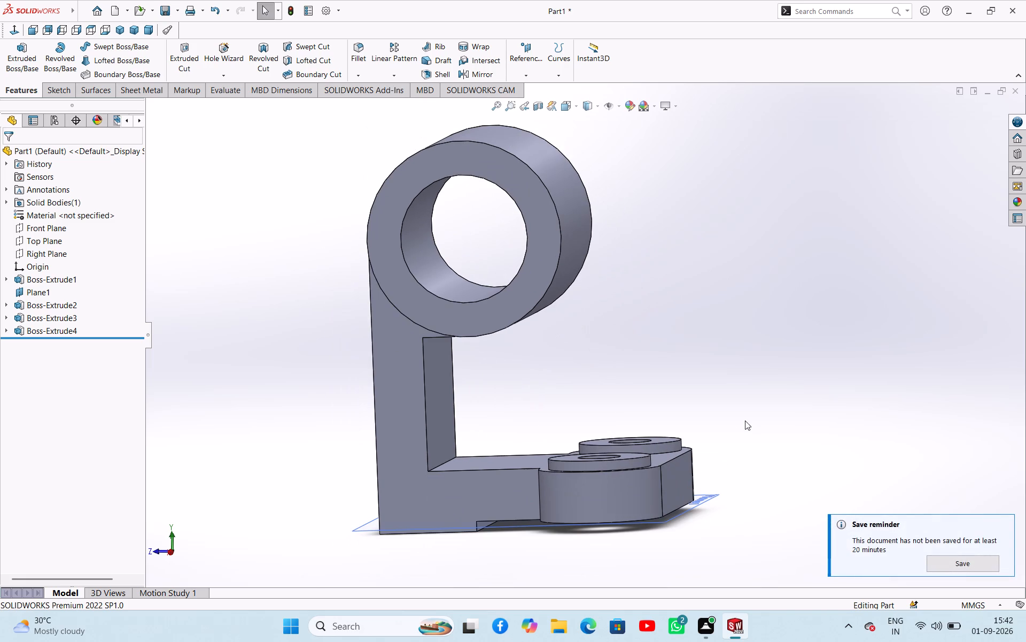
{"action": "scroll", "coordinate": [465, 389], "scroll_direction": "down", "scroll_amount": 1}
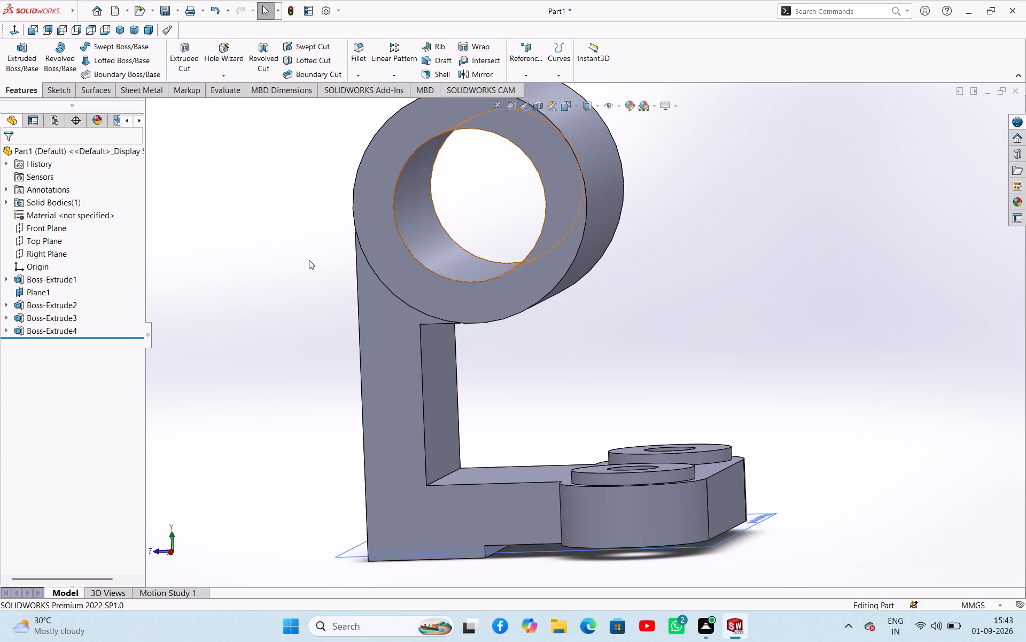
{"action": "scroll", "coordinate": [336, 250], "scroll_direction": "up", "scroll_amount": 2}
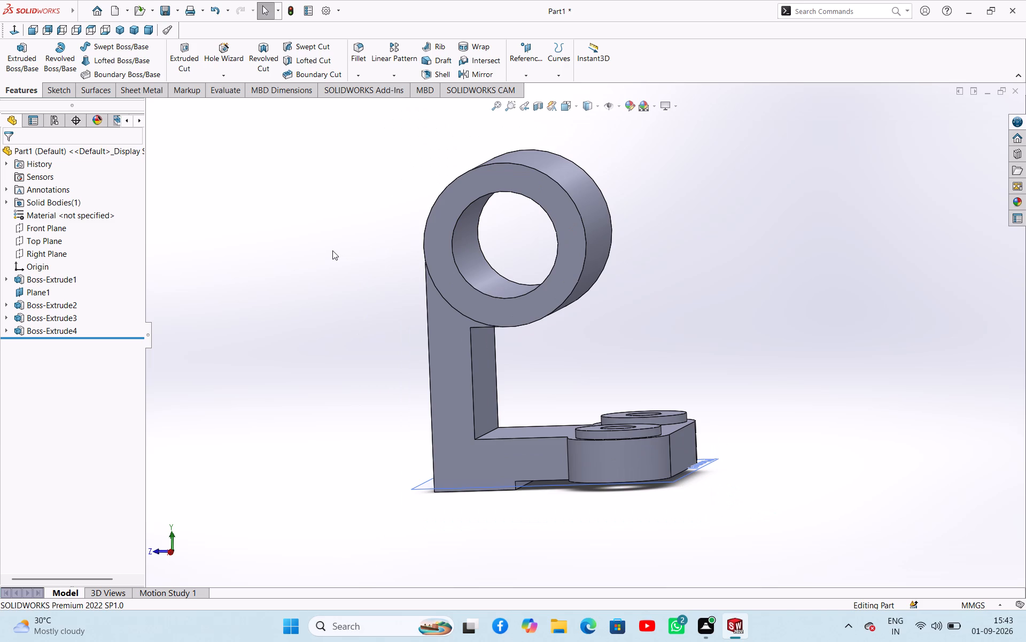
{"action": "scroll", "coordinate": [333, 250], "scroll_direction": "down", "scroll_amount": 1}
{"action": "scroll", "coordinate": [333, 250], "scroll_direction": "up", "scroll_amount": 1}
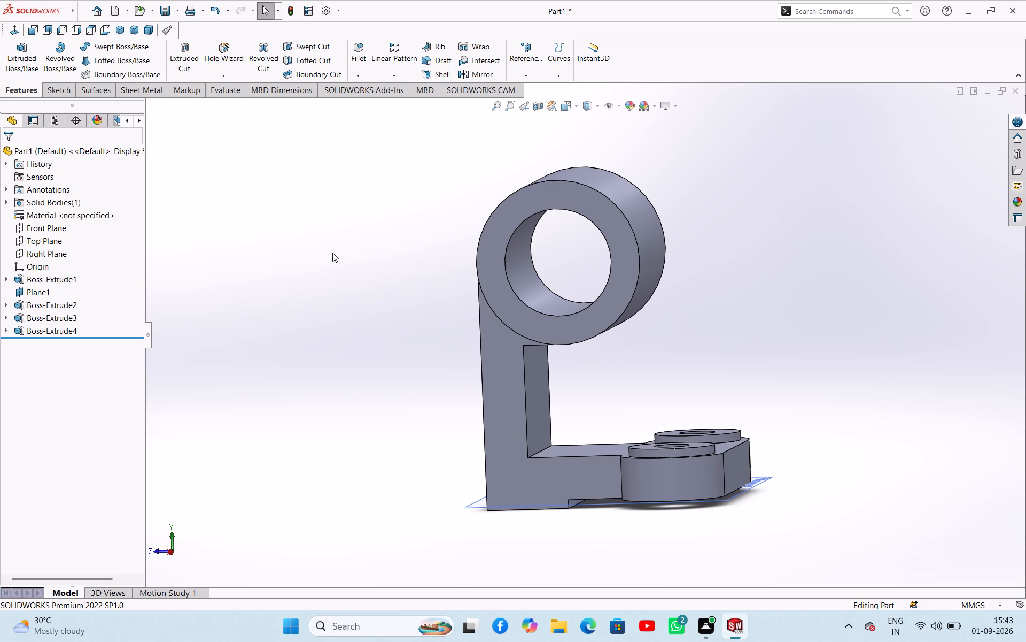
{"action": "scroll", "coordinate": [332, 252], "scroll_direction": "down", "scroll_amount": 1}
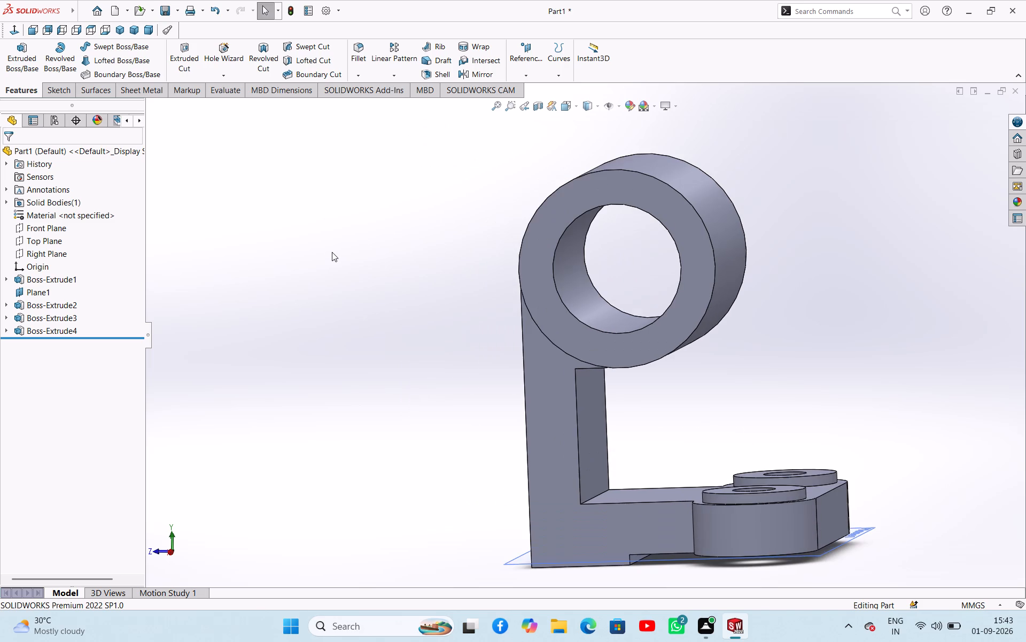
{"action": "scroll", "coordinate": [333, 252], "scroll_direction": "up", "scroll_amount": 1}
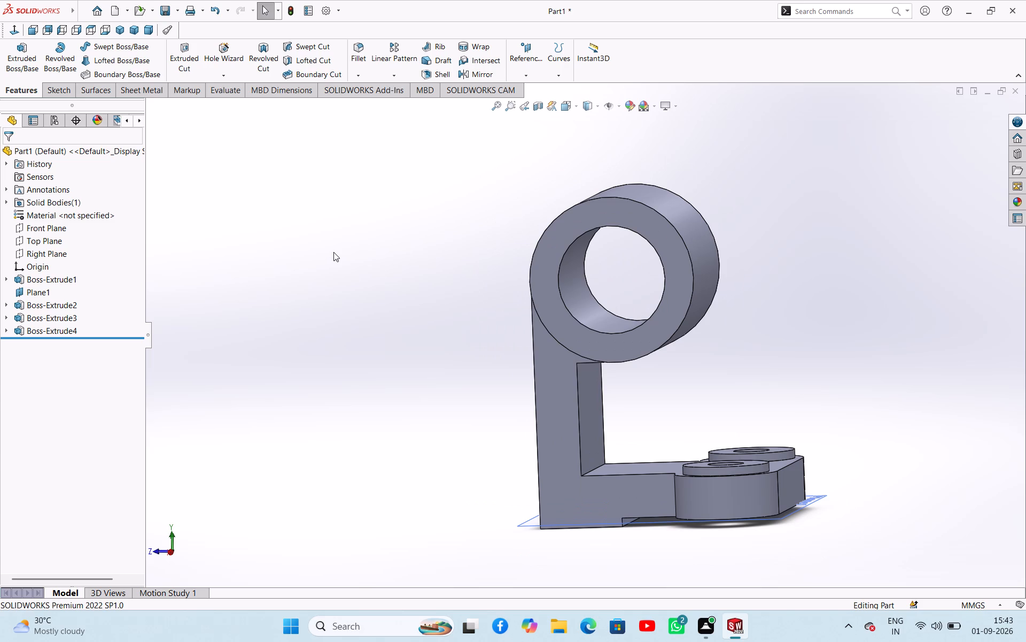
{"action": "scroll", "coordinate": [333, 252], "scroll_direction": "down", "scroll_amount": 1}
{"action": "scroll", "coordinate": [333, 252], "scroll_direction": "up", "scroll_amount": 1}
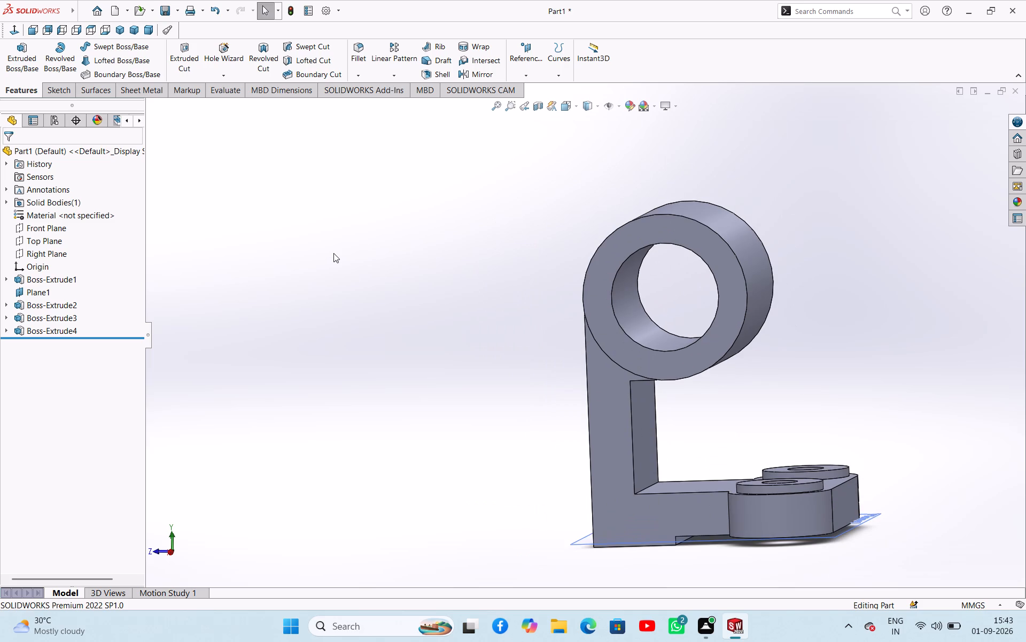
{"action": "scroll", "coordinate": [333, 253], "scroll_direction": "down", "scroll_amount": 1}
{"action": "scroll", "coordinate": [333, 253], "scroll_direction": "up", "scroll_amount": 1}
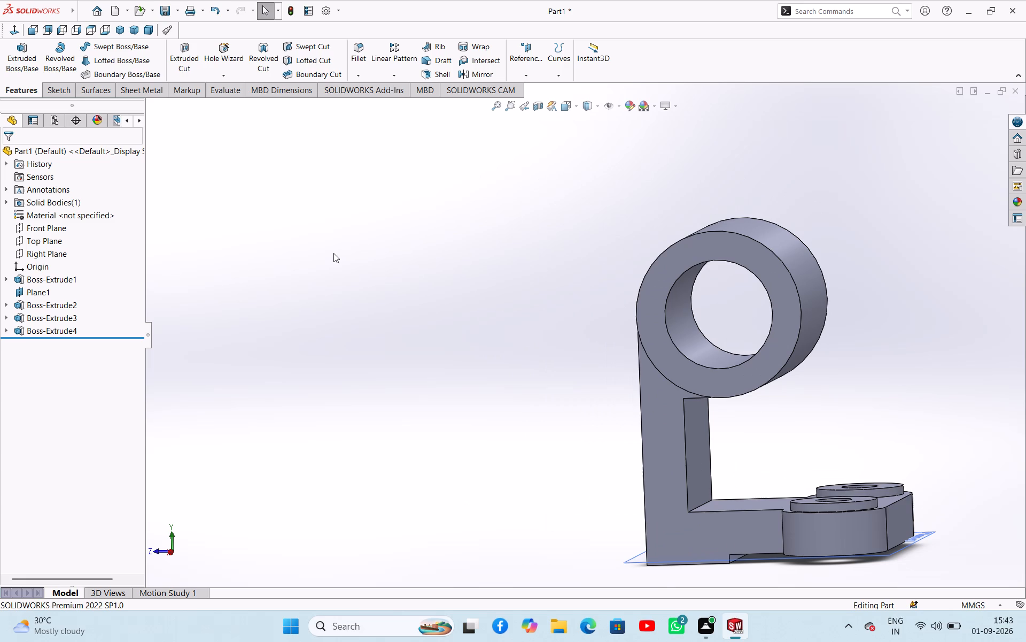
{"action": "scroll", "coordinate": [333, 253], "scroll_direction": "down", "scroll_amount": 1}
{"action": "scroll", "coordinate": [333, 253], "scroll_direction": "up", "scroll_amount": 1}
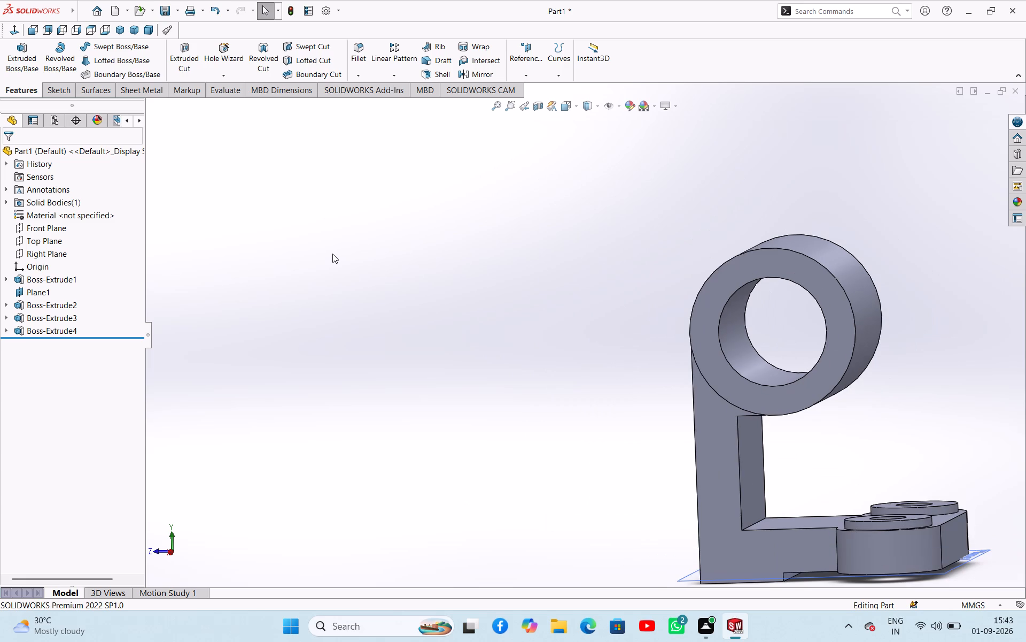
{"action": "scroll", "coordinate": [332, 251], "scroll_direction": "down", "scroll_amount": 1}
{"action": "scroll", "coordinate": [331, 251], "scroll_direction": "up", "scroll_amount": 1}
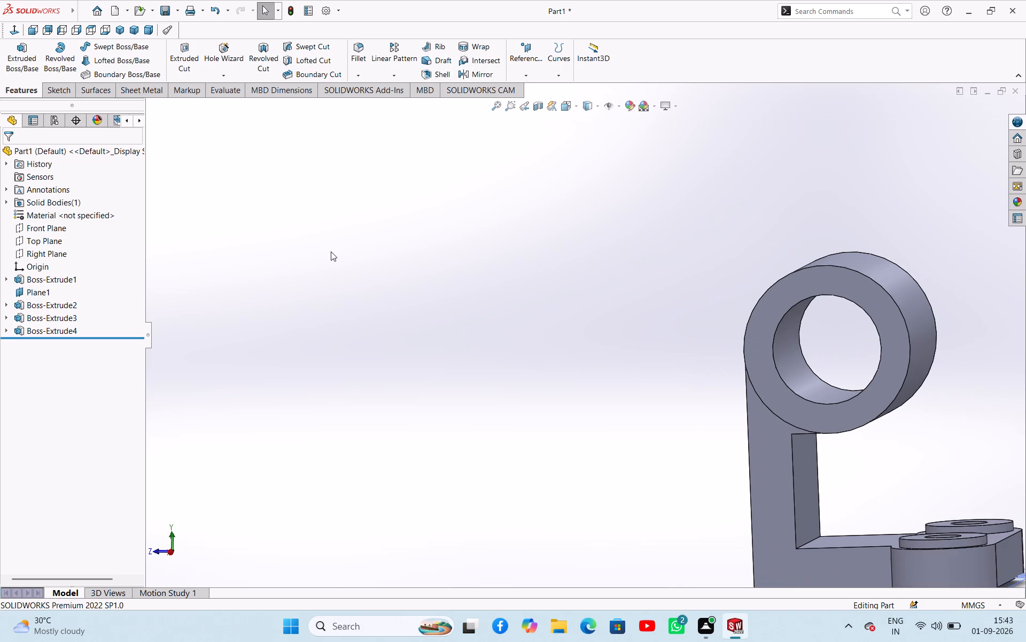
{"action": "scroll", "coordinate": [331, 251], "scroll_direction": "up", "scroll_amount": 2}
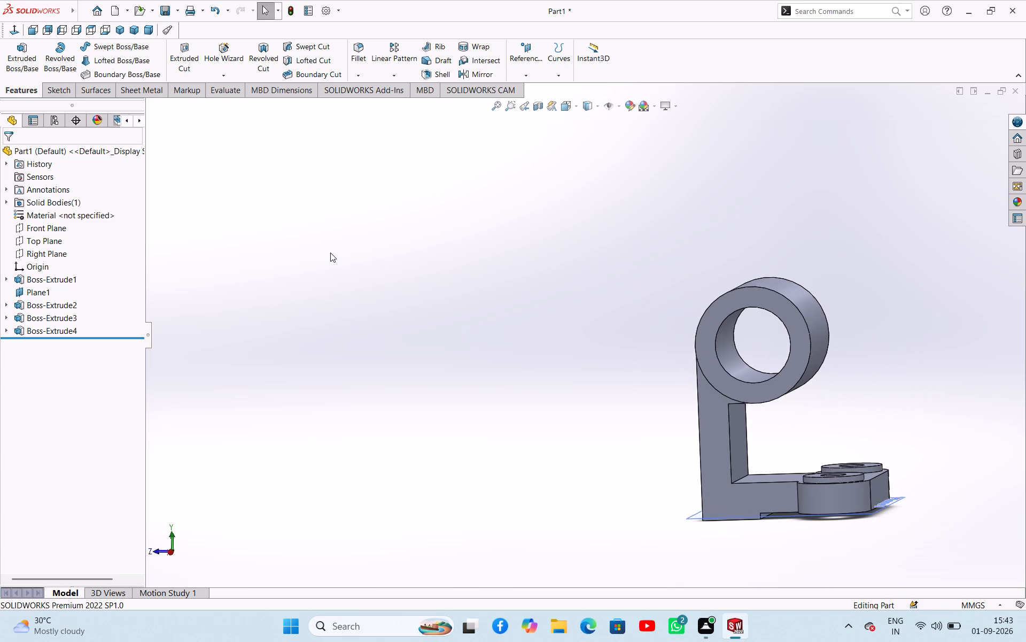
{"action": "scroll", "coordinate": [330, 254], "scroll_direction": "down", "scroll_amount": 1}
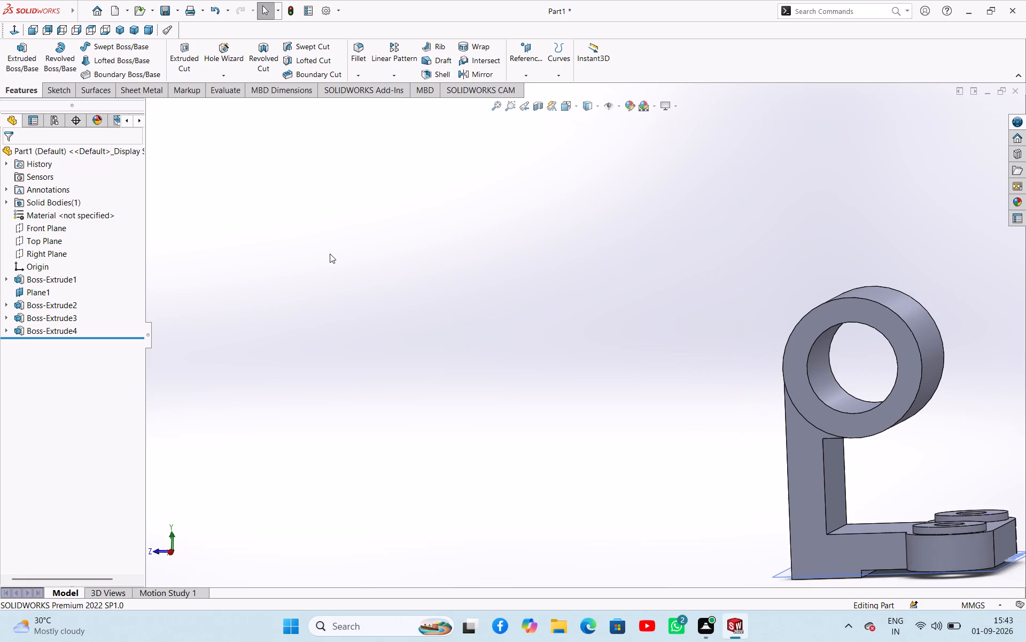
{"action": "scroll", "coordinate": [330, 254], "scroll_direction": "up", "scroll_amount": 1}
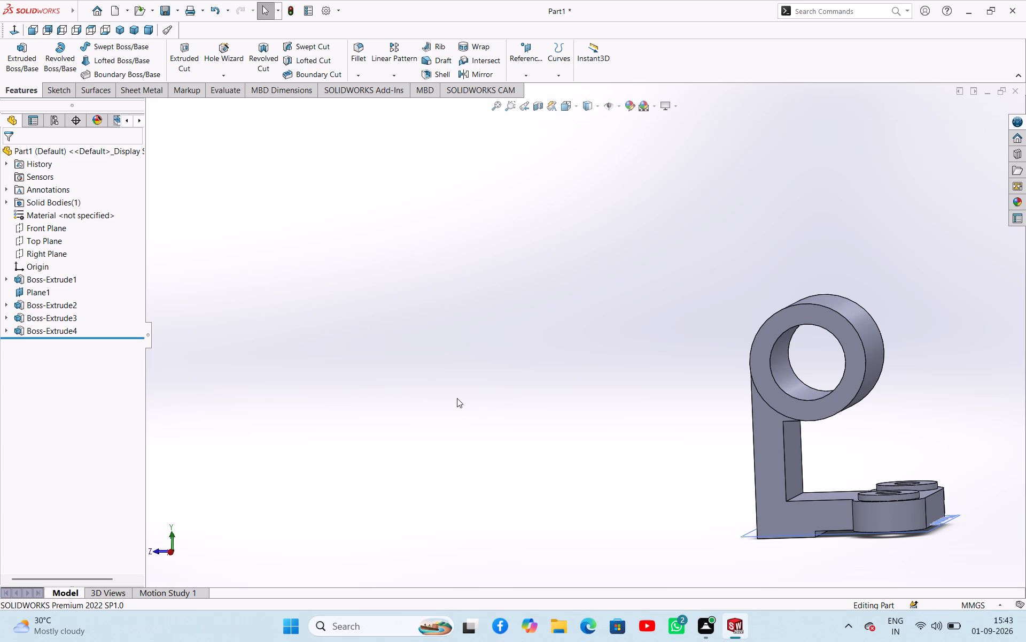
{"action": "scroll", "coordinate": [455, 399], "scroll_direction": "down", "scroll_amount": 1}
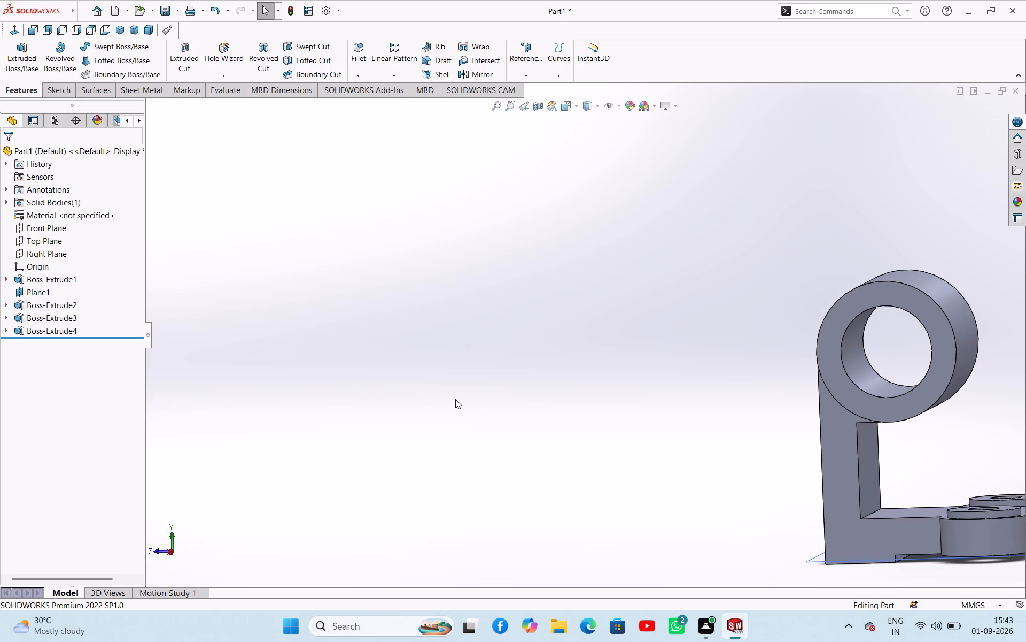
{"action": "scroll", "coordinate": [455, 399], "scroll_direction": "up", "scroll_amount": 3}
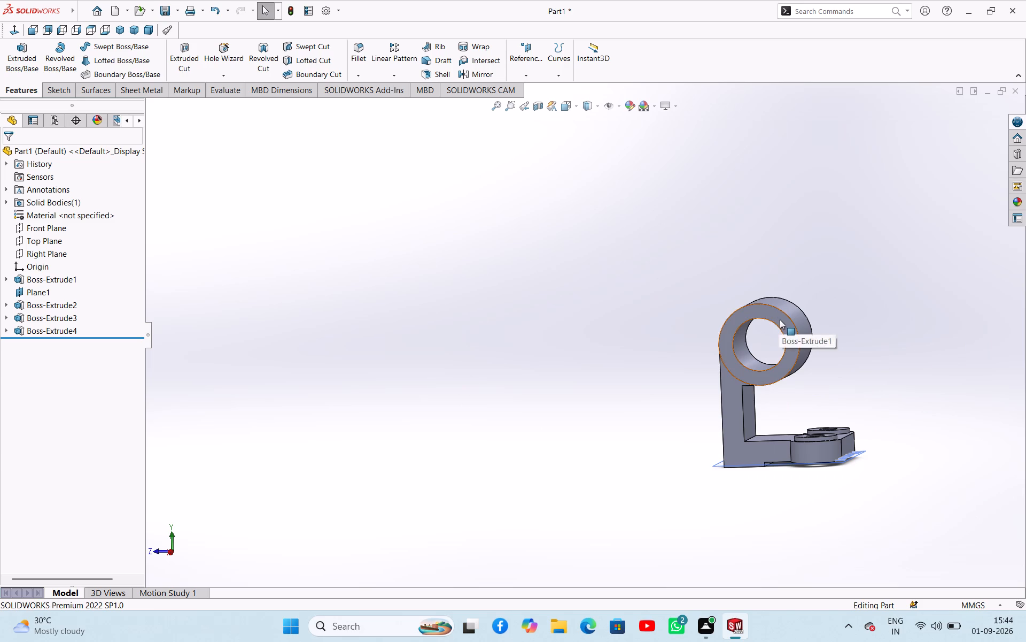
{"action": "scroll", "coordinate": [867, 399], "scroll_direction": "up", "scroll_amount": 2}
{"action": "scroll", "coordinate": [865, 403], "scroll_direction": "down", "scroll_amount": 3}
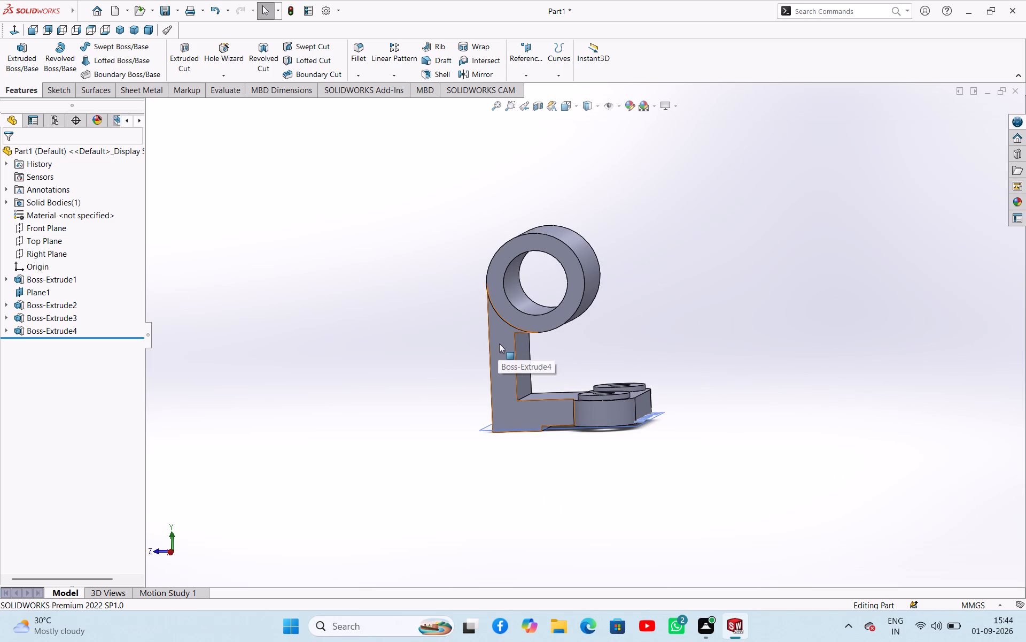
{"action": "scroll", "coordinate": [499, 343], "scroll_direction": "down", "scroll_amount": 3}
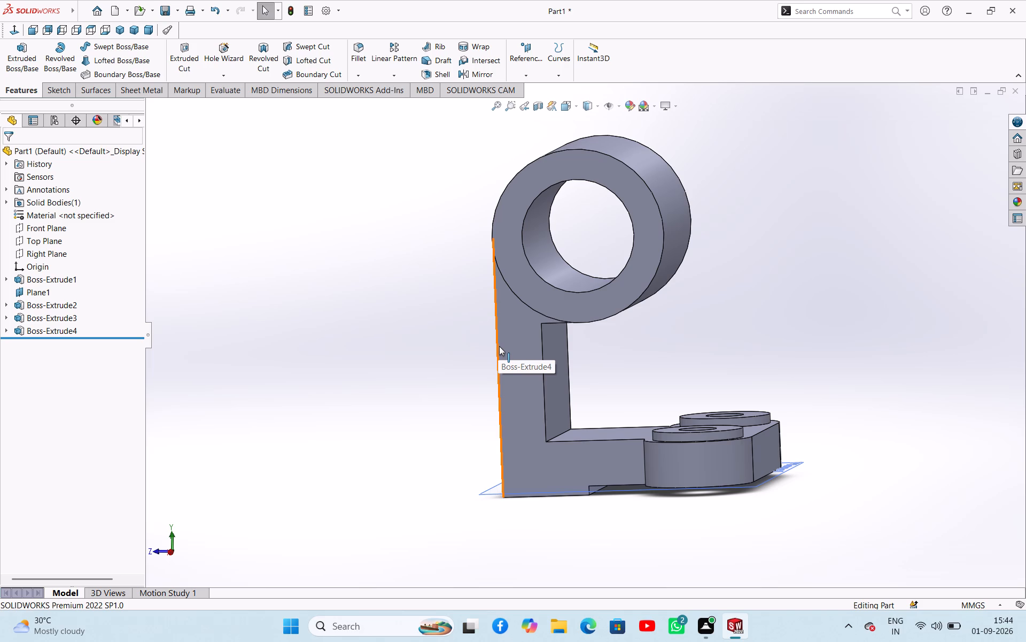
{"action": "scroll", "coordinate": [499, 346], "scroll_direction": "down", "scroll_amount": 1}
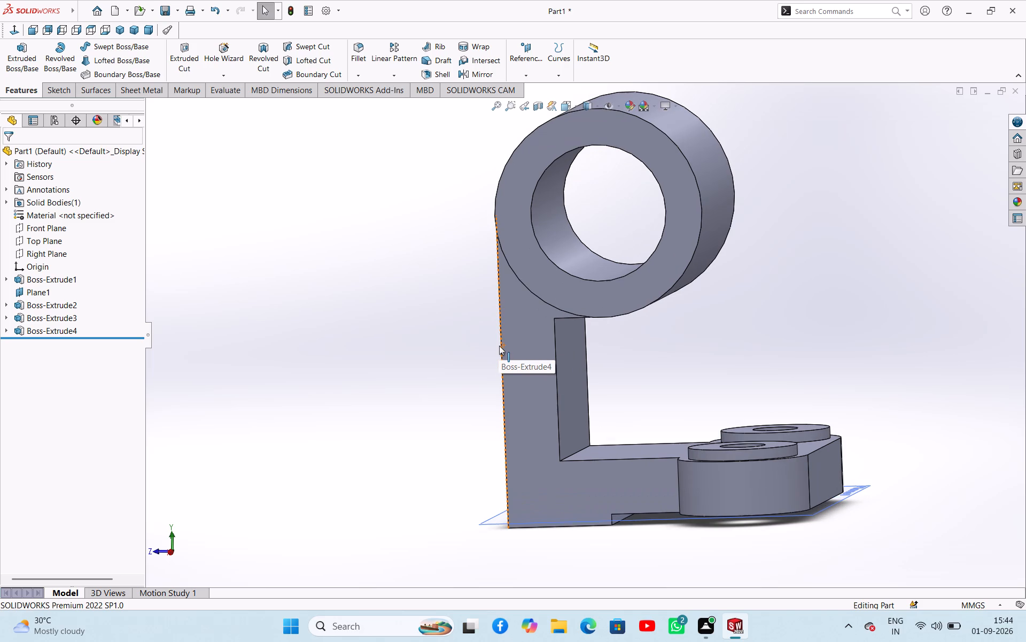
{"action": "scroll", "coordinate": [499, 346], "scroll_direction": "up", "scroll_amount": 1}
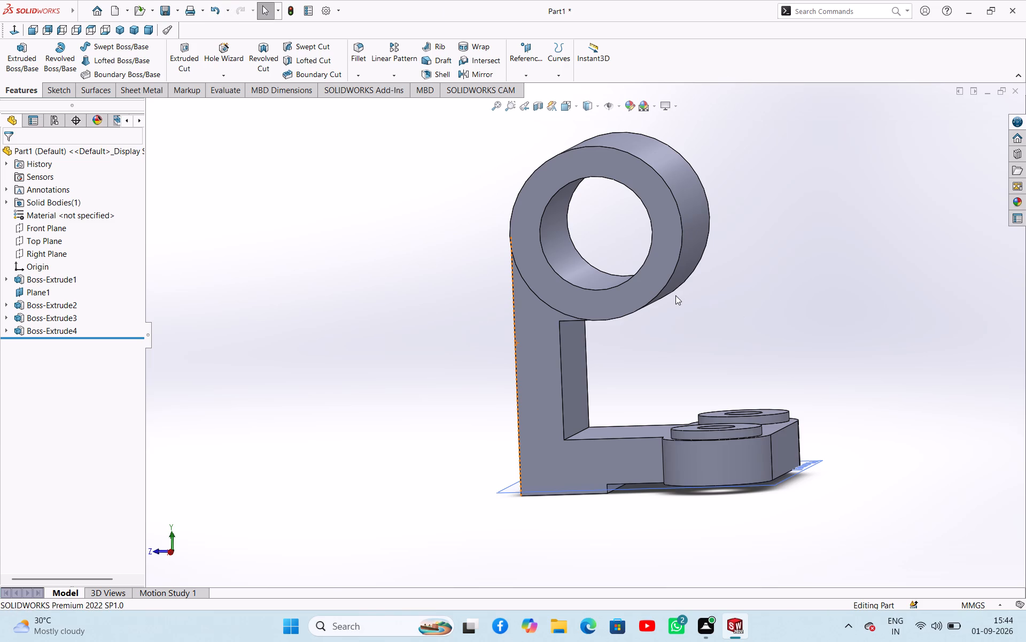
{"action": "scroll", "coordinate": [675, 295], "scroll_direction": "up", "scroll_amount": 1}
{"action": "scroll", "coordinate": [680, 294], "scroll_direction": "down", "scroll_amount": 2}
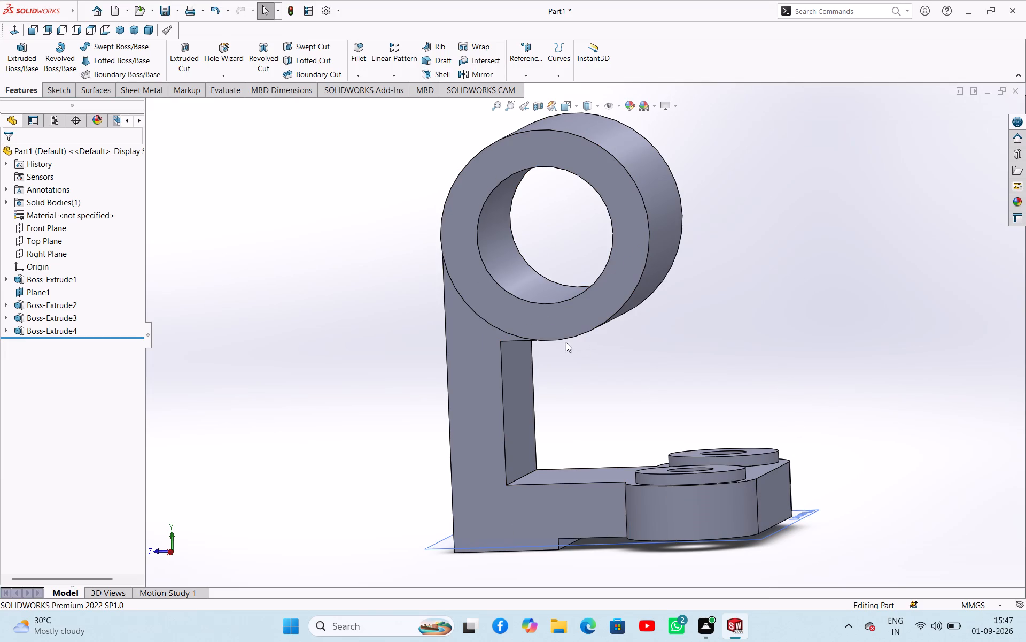
Start a new sketch on the Right Plane.
{"action": "middle_click_drag", "start_coordinate": [728, 318], "coordinate": [768, 323]}
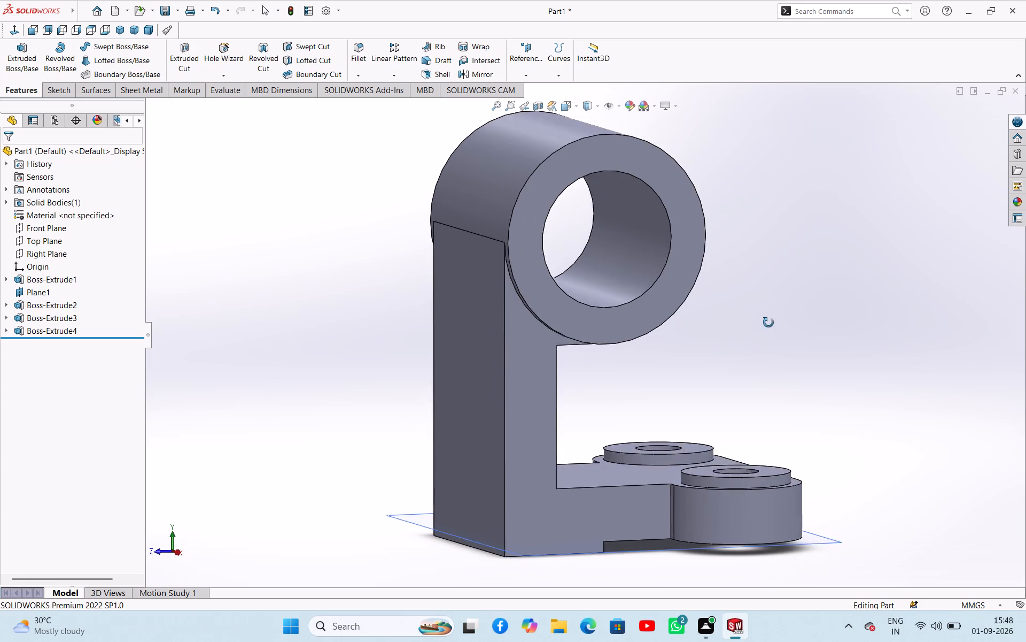
{"action": "middle_click_drag", "start_coordinate": [768, 323], "coordinate": [776, 326]}
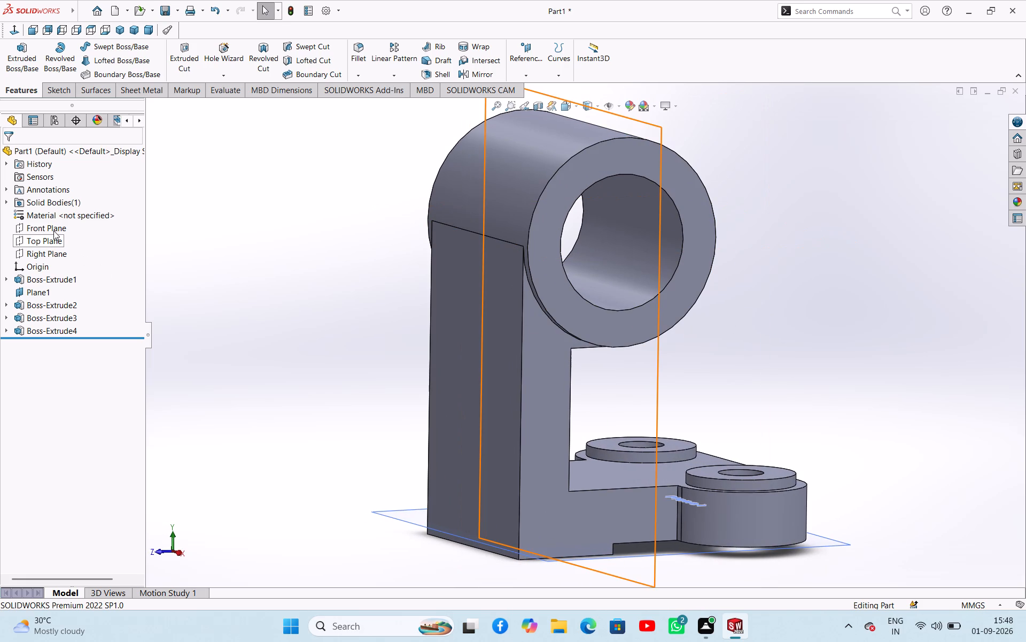
{"action": "left_click", "coordinate": [46, 251]}
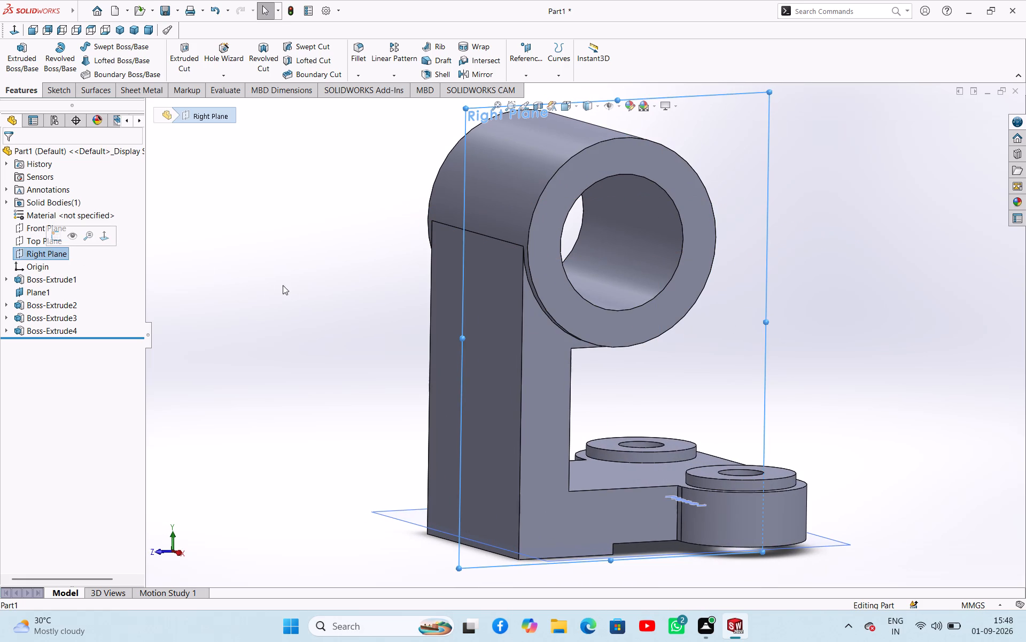
{"action": "middle_click_drag", "start_coordinate": [289, 288], "coordinate": [345, 328]}
{"action": "left_click", "coordinate": [227, 289]}
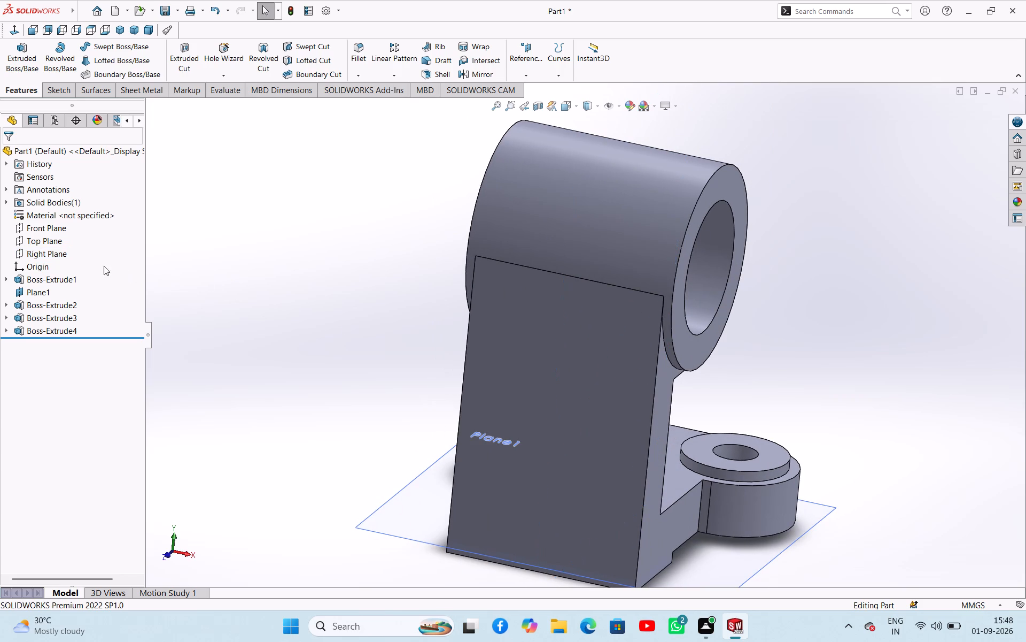
{"action": "left_click", "coordinate": [53, 257]}
{"action": "left_click", "coordinate": [58, 239]}
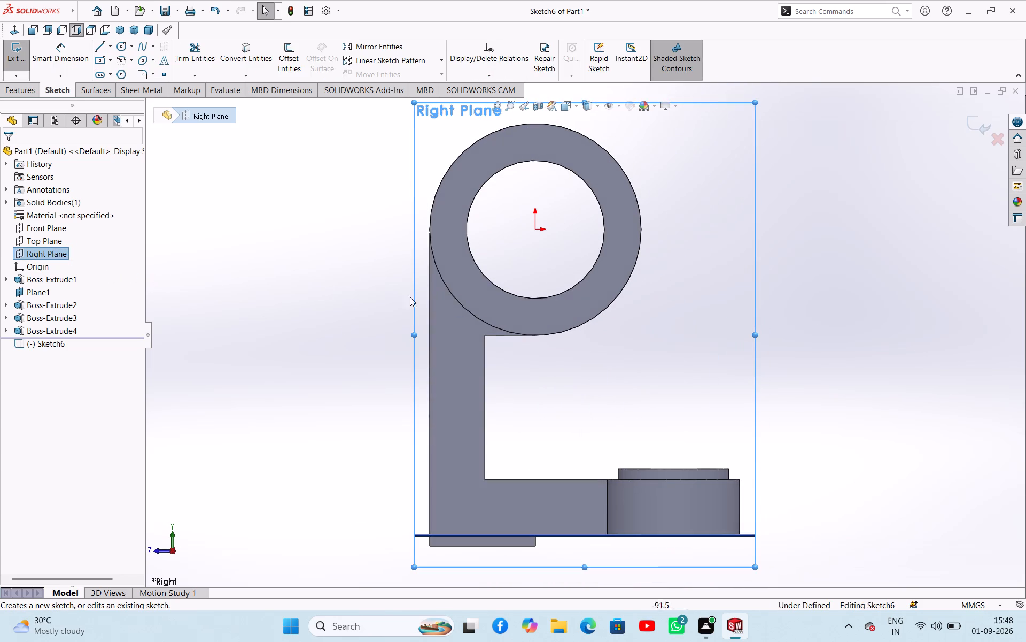
{"action": "left_click", "coordinate": [261, 277]}
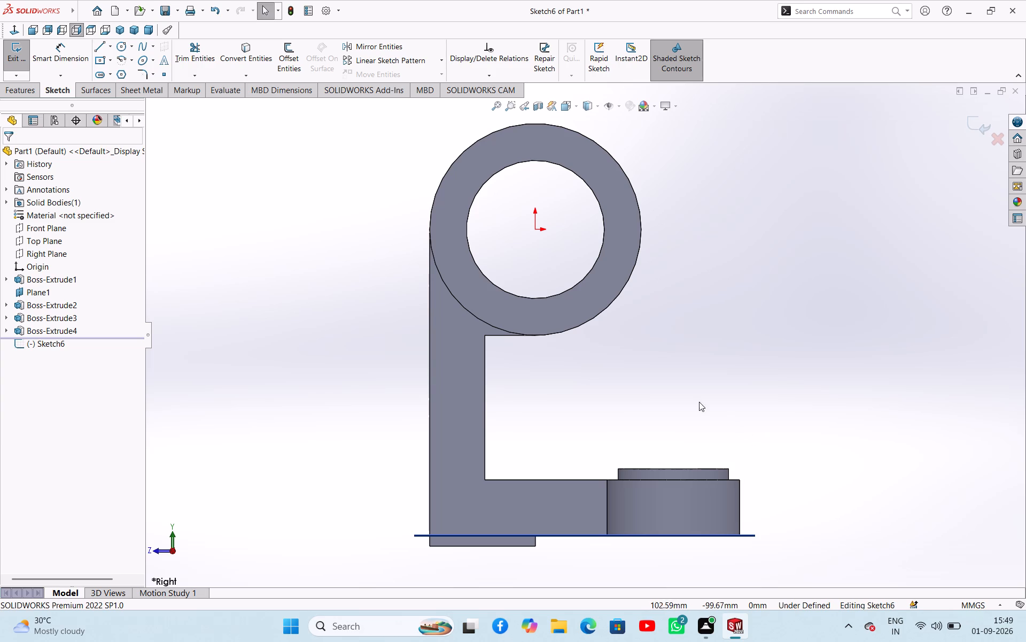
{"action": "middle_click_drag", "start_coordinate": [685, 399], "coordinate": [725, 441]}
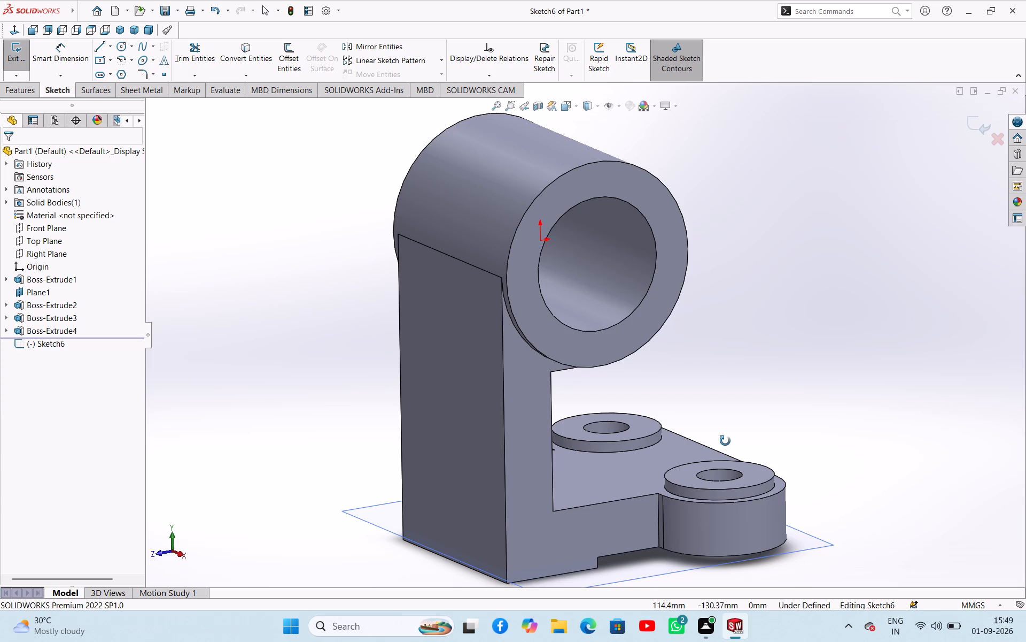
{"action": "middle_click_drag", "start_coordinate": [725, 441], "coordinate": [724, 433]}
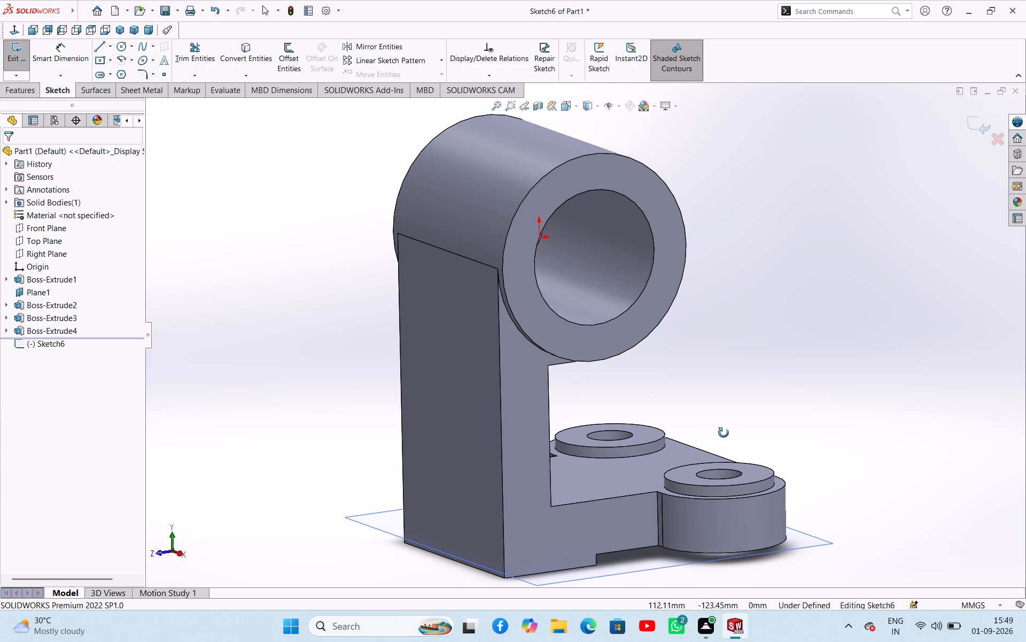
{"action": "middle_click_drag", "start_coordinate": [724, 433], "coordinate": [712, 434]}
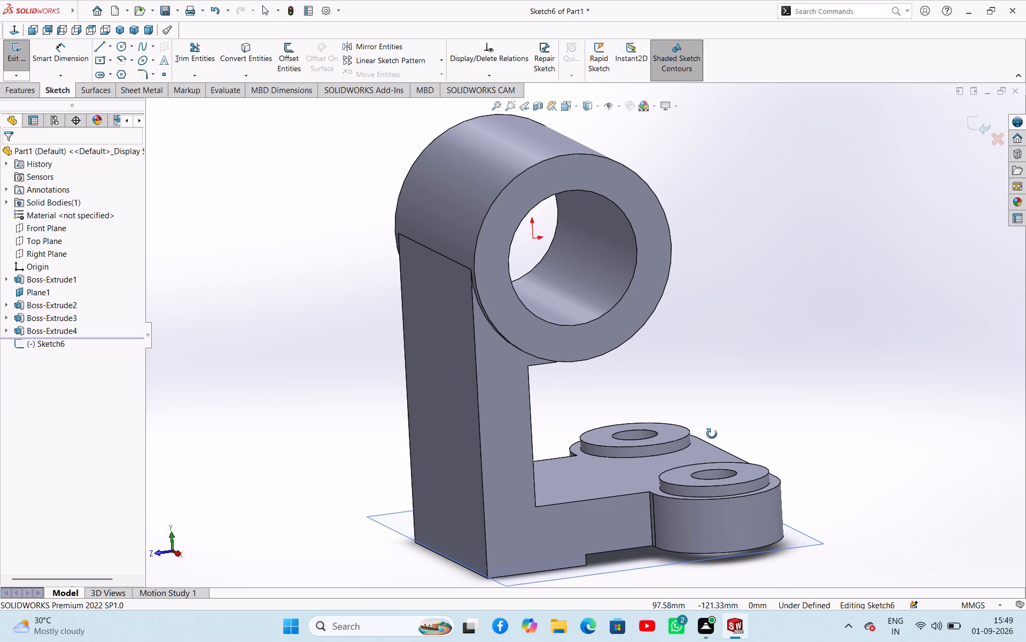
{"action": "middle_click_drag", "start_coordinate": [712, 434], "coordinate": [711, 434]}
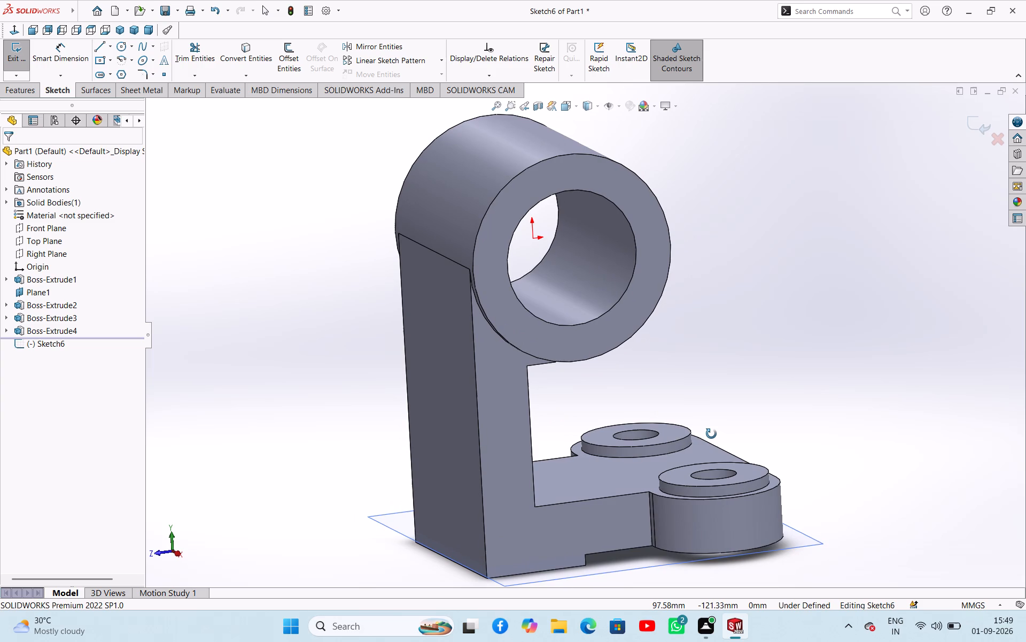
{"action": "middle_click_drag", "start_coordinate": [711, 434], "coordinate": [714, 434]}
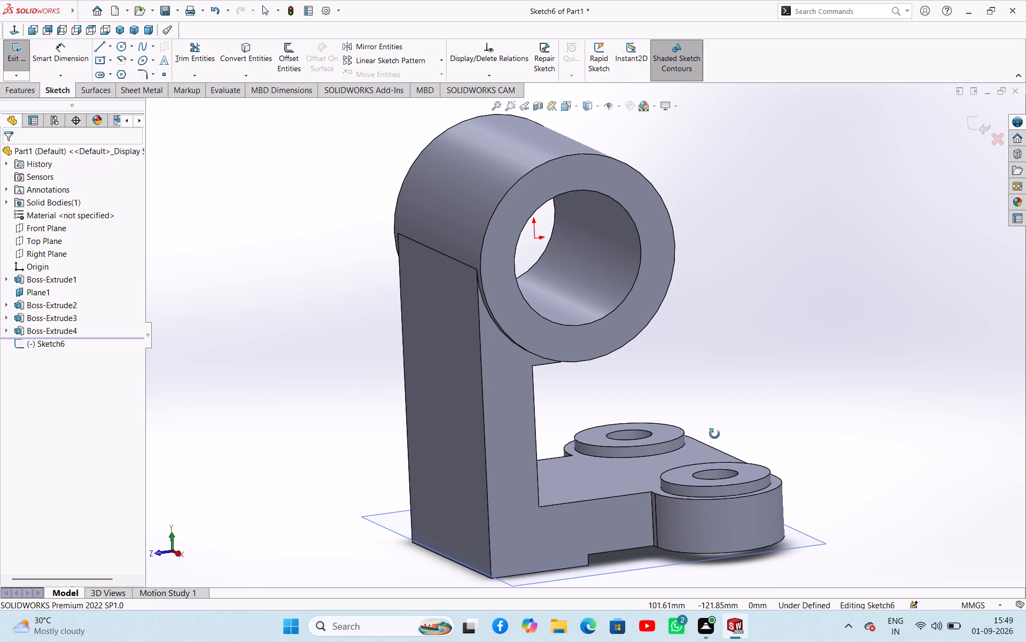
Sketch two concentric circles with radii of about 28 mm and 40 mm in open space beside the web's outer face.
{"action": "middle_click_drag", "start_coordinate": [714, 434], "coordinate": [719, 435]}
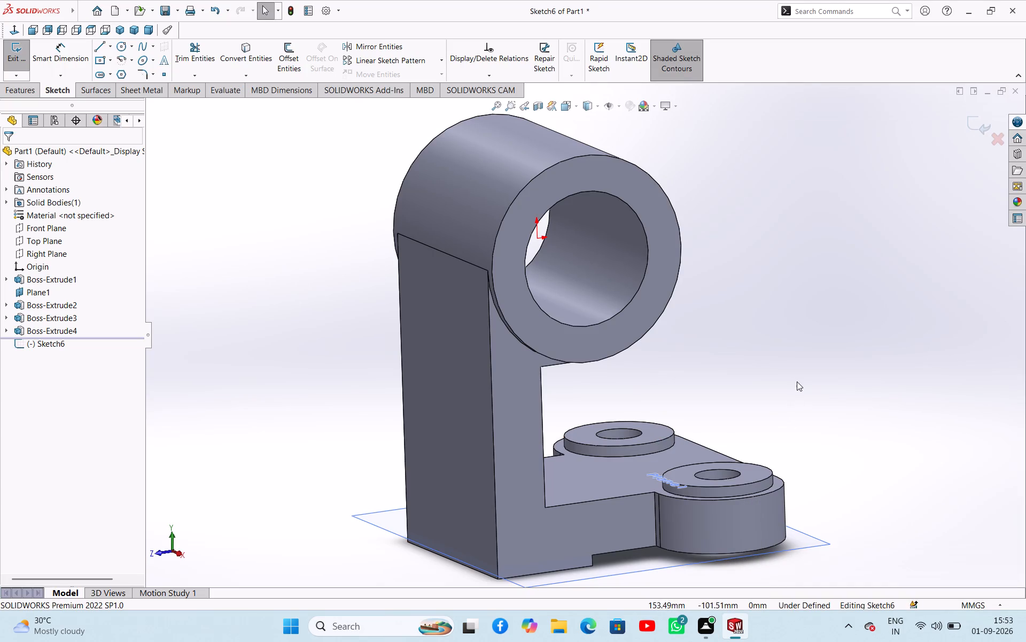
{"action": "left_click", "coordinate": [181, 552]}
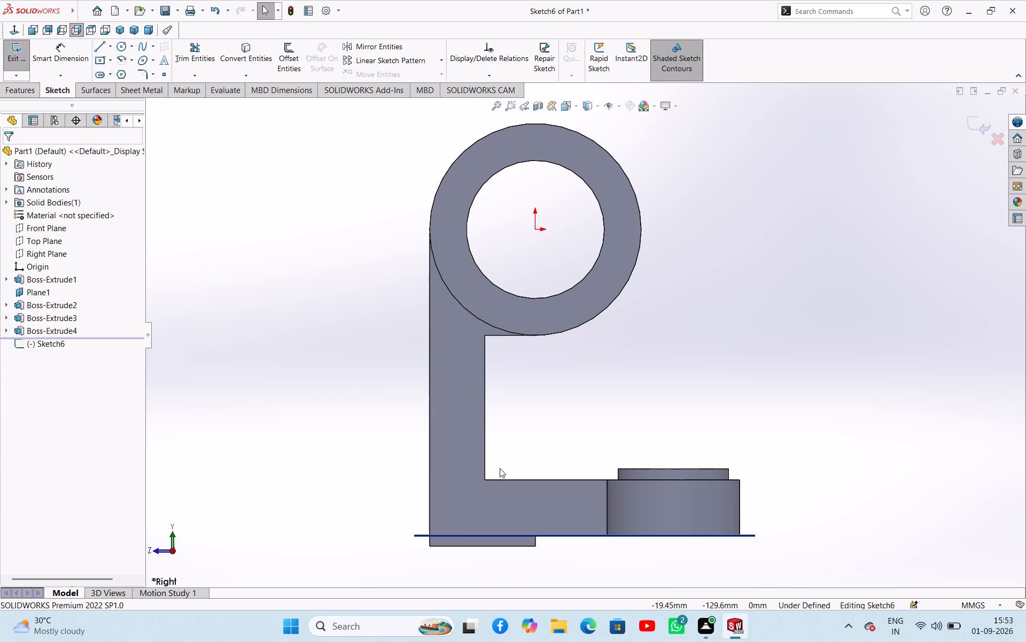
{"action": "right_click_drag", "start_coordinate": [678, 417], "coordinate": [776, 346]}
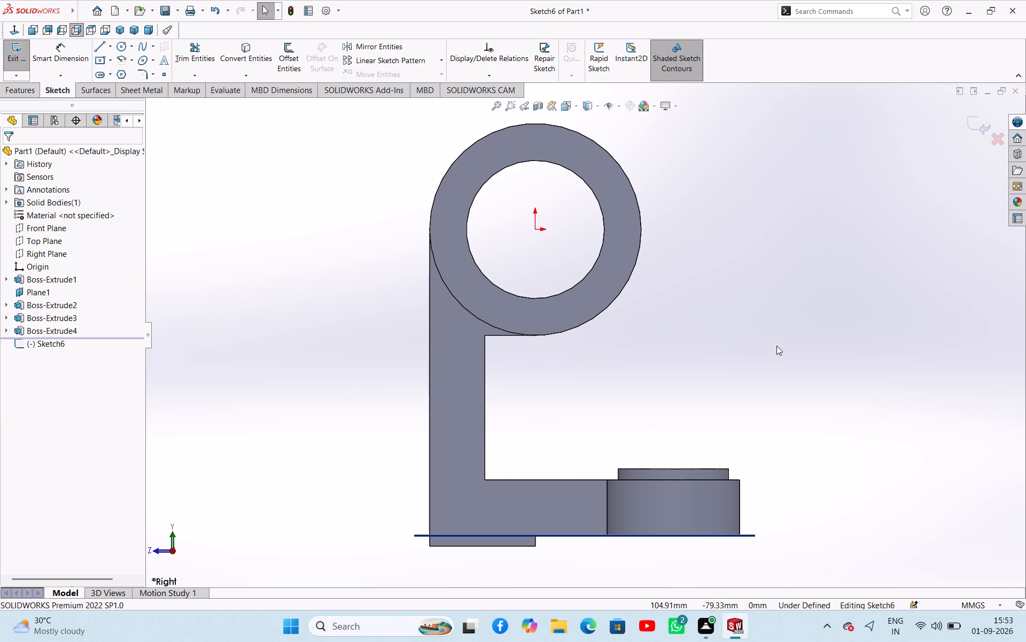
{"action": "right_click_drag", "start_coordinate": [776, 346], "coordinate": [802, 322]}
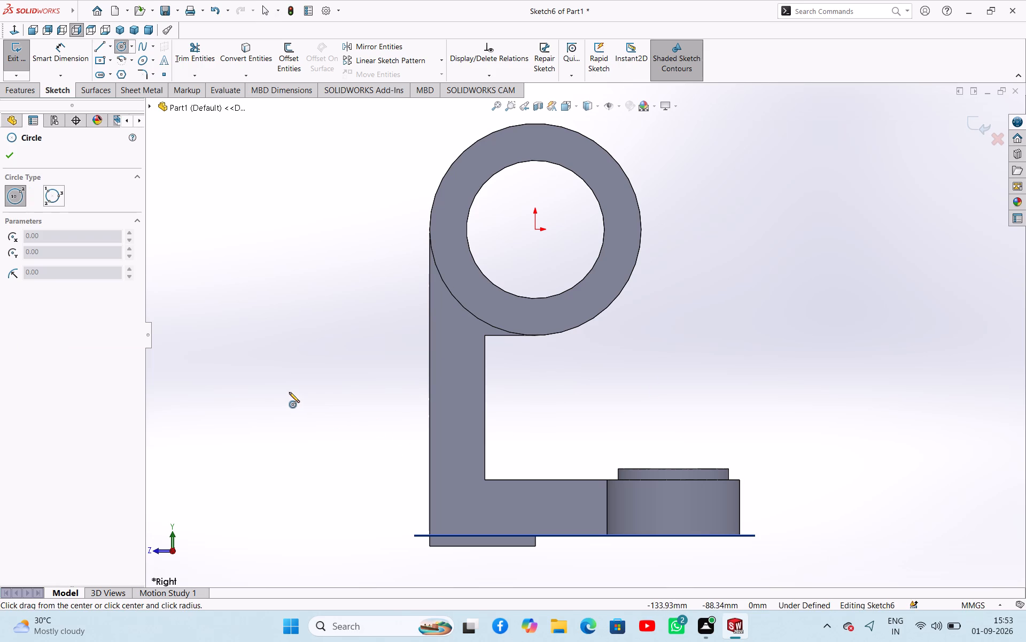
{"action": "left_click", "coordinate": [289, 392]}
{"action": "left_click", "coordinate": [329, 424]}
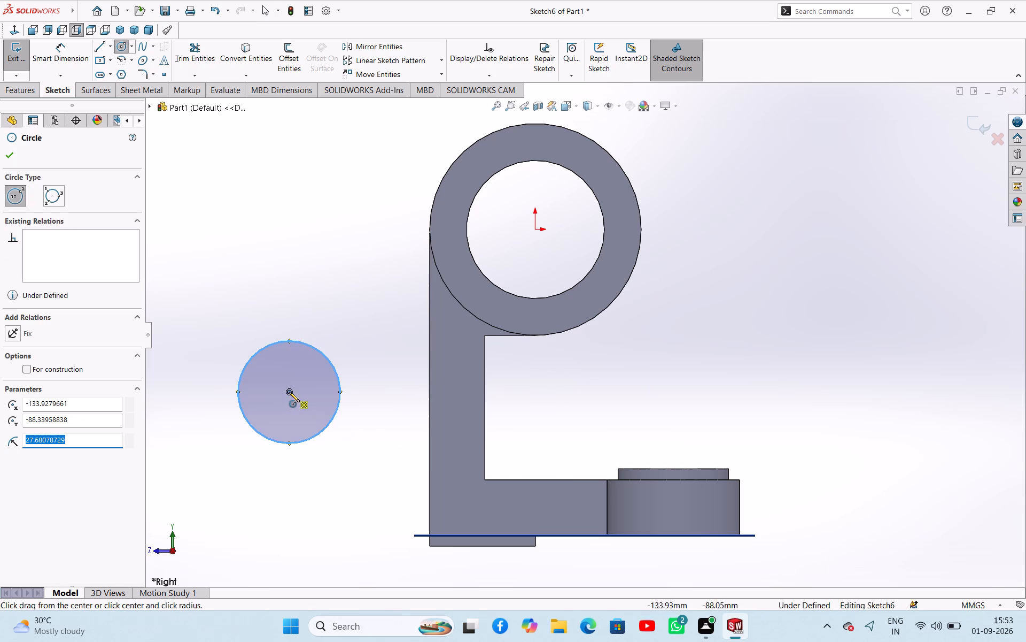
{"action": "left_click", "coordinate": [289, 392]}
{"action": "left_click", "coordinate": [342, 444]}
{"action": "right_click", "coordinate": [610, 389]}
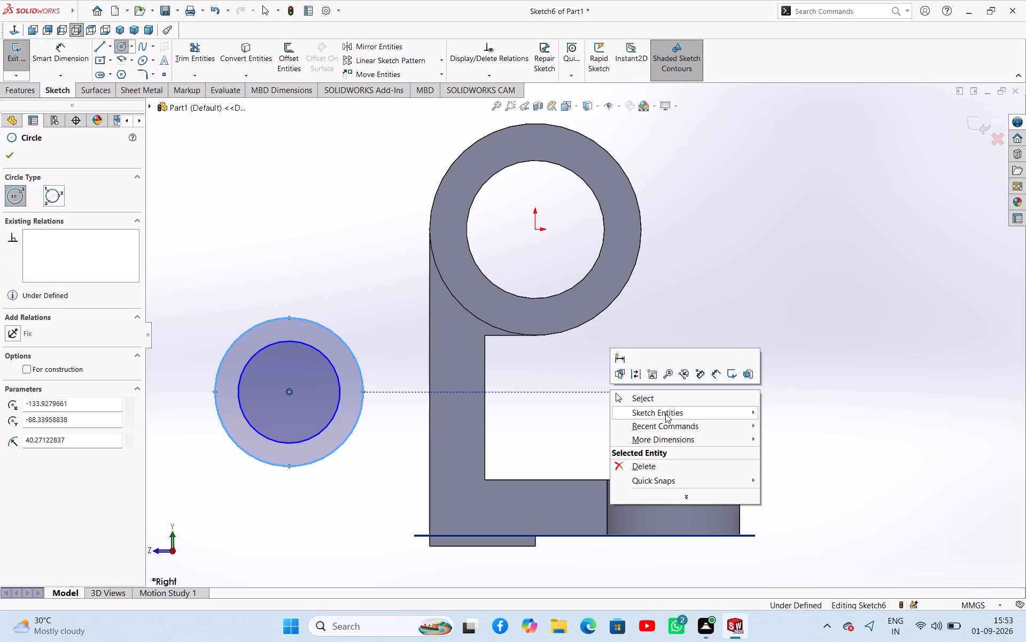
{"action": "left_click", "coordinate": [657, 400]}
Dimension the concentric circles with an outer diameter of 75 mm and an inner diameter of 45 mm.
{"action": "right_click_drag", "start_coordinate": [709, 396], "coordinate": [727, 339]}
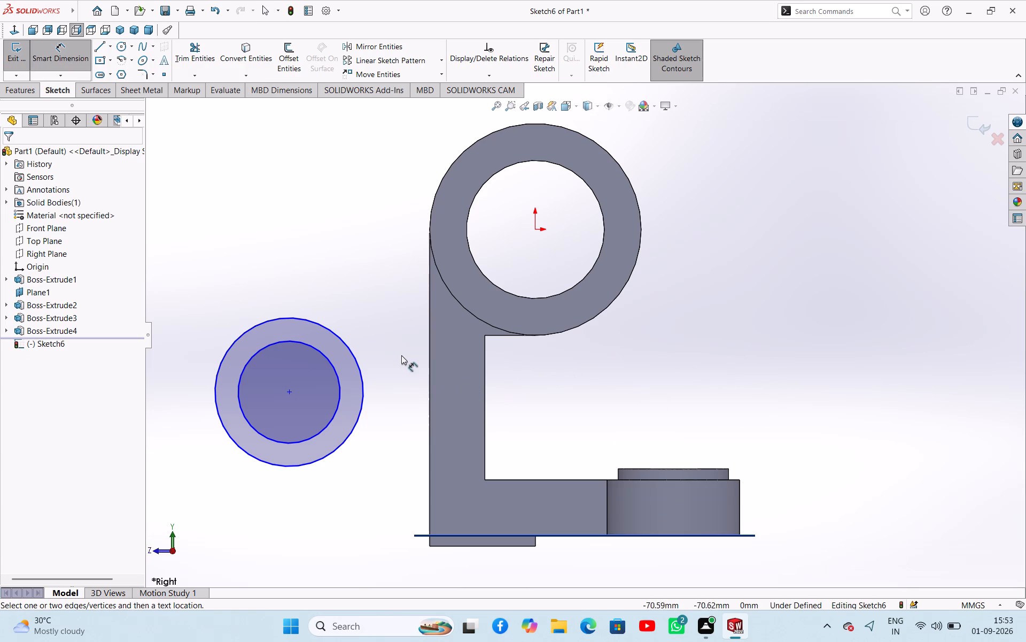
{"action": "left_click", "coordinate": [352, 348]}
{"action": "left_click", "coordinate": [353, 302]}
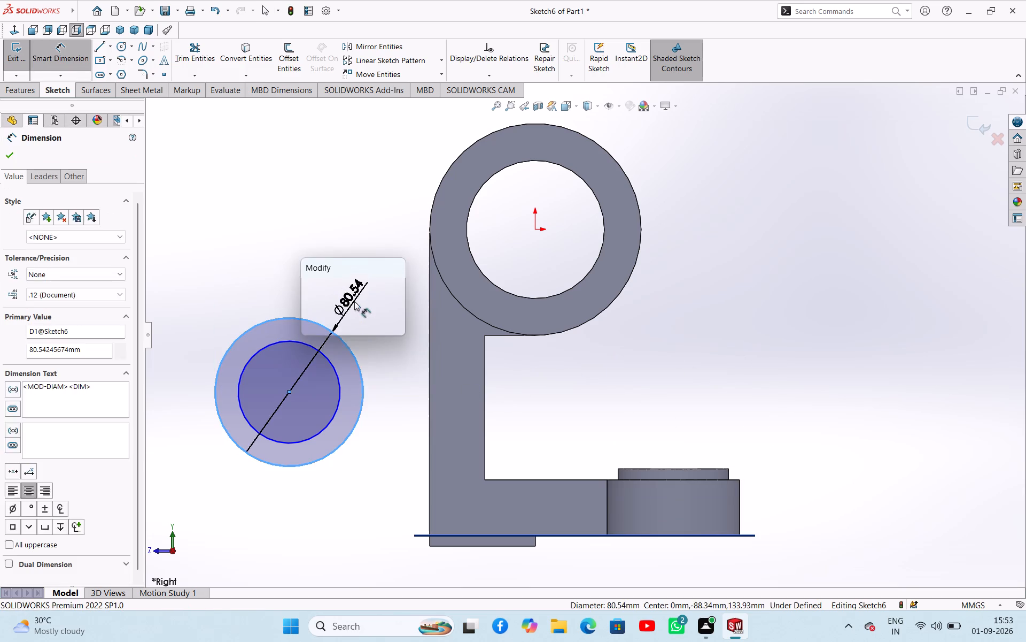
{"action": "type", "text": "75"}
{"action": "key", "text": "Return"}
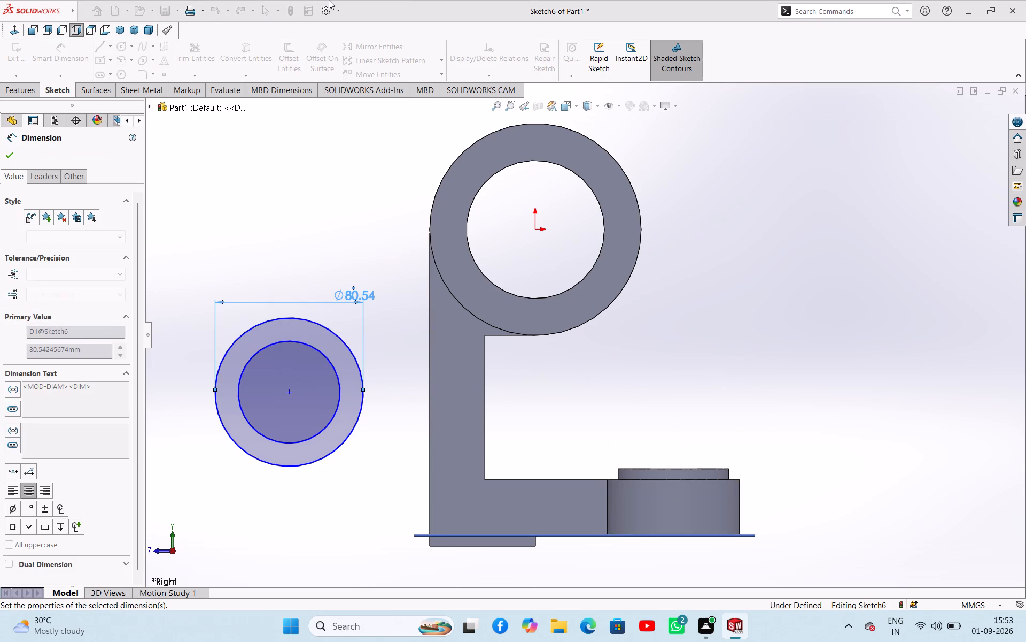
{"action": "left_click", "coordinate": [300, 345]}
{"action": "left_click", "coordinate": [292, 246]}
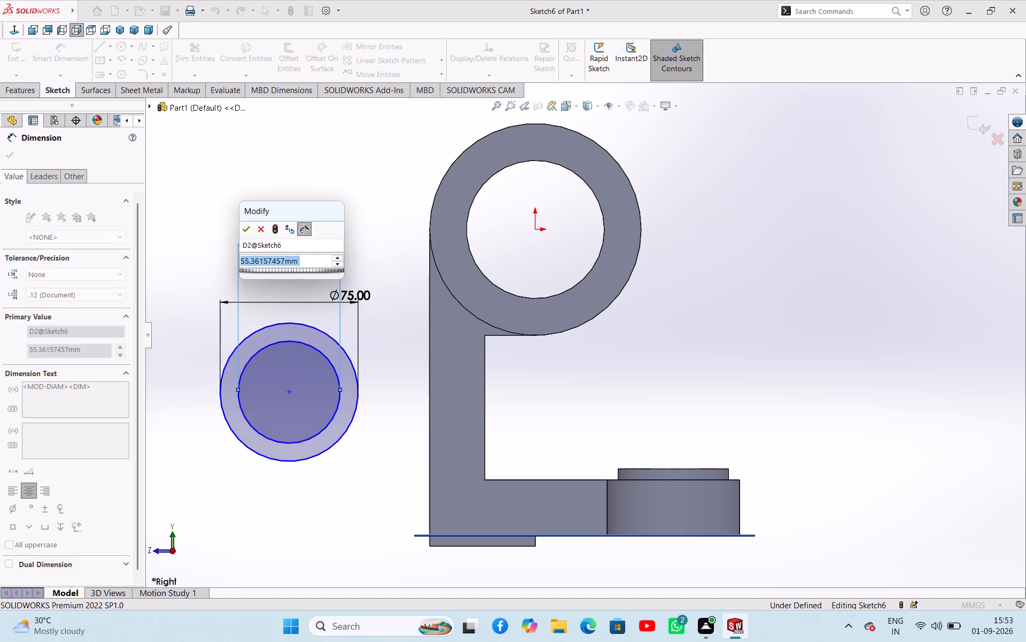
{"action": "type", "text": "45"}
{"action": "key", "text": "Return"}
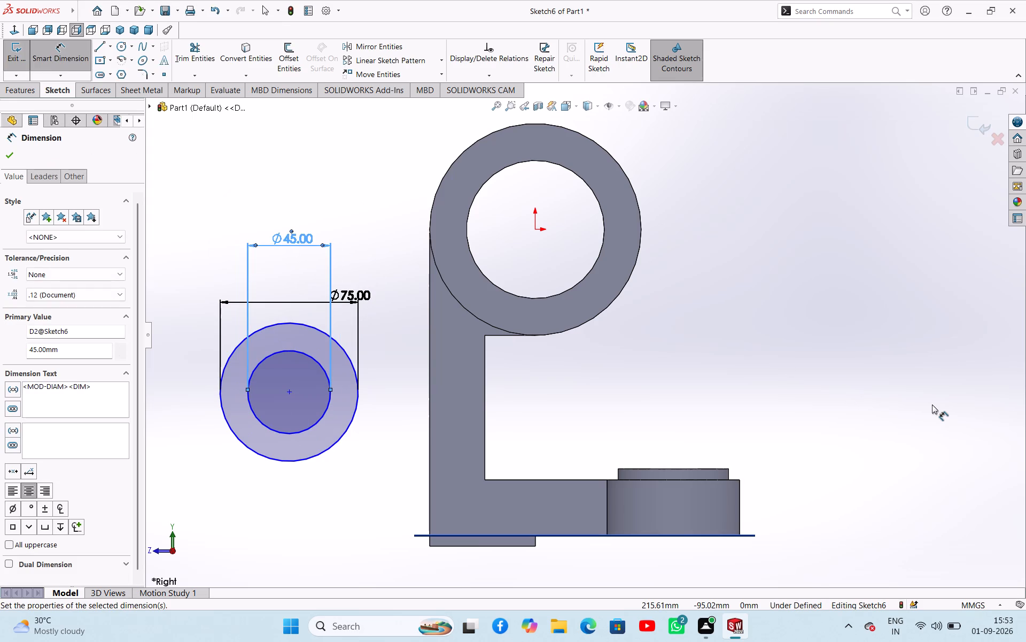
Locate the circles' centre 75 mm above the base's lowest edge and 110 mm horizontally from the origin, finishing the sketch.
{"action": "left_click", "coordinate": [494, 547]}
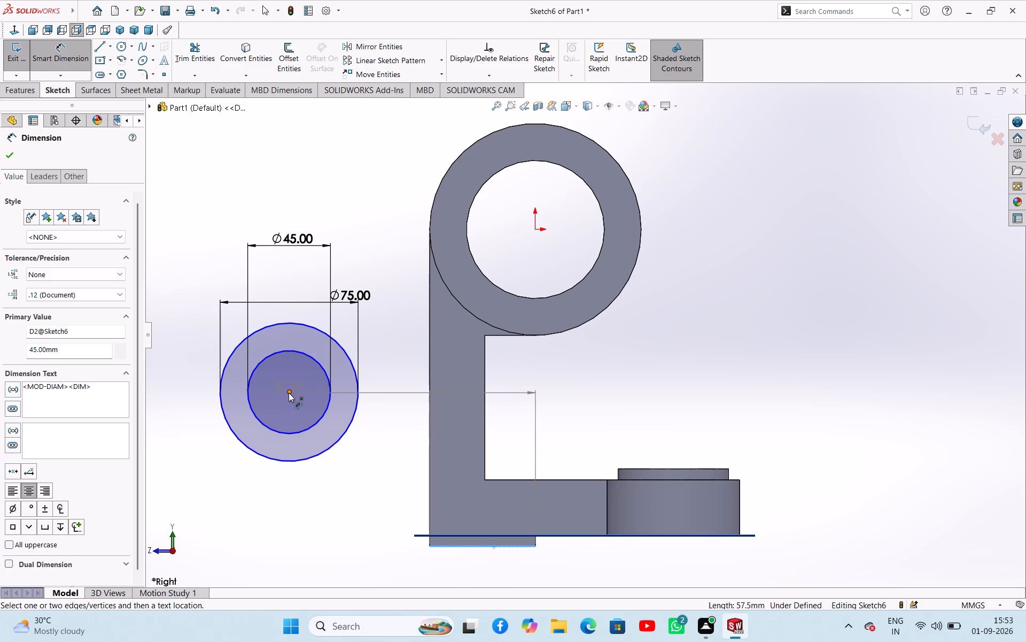
{"action": "left_click", "coordinate": [289, 393]}
{"action": "left_click", "coordinate": [341, 490]}
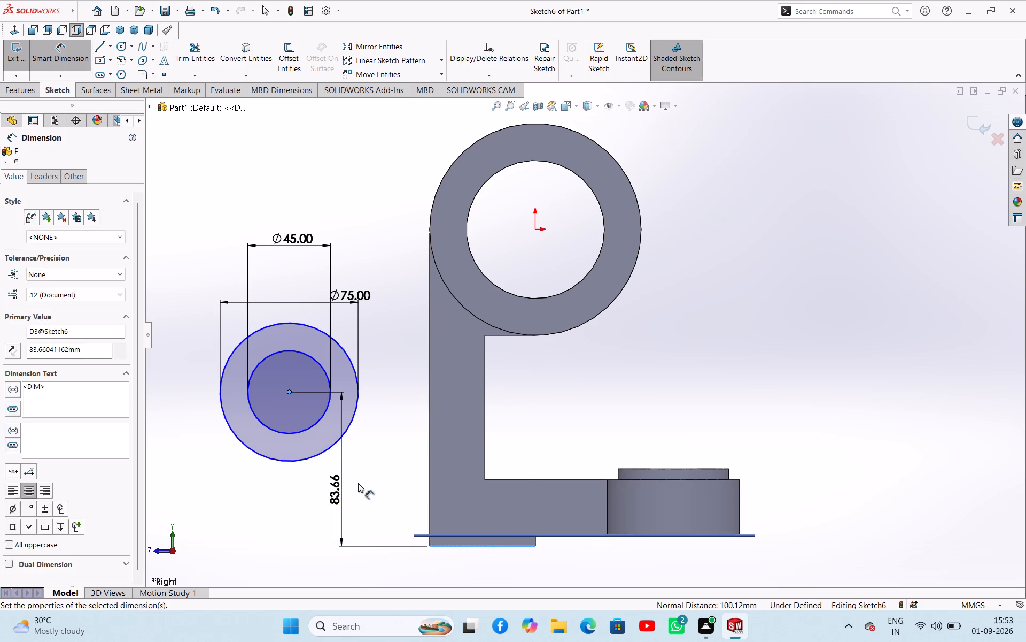
{"action": "type", "text": "75"}
{"action": "key", "text": "Return"}
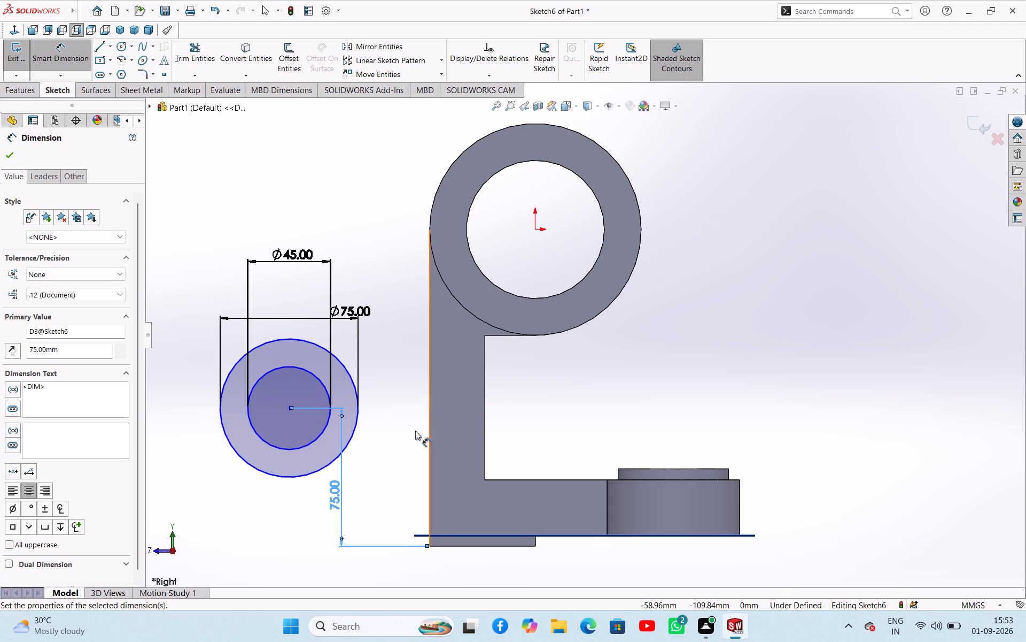
{"action": "left_click", "coordinate": [286, 407]}
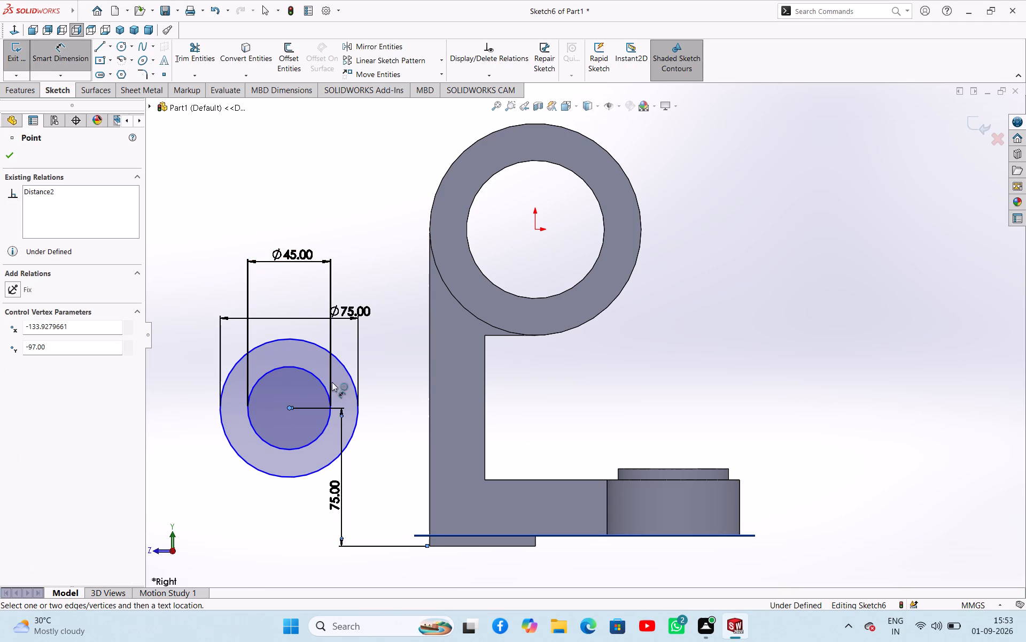
{"action": "left_click", "coordinate": [533, 230]}
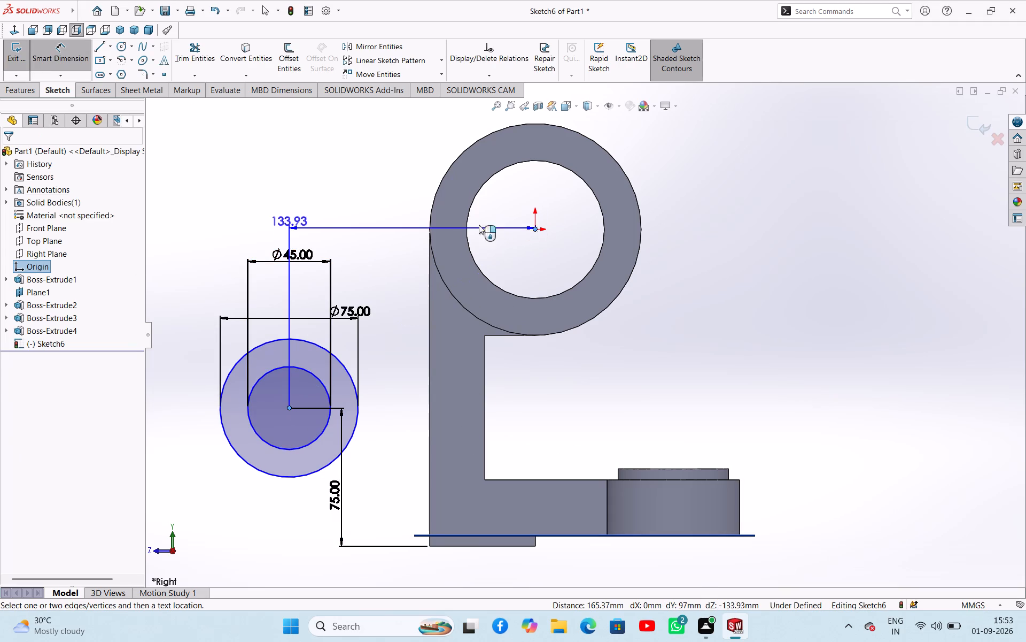
{"action": "left_click", "coordinate": [373, 180]}
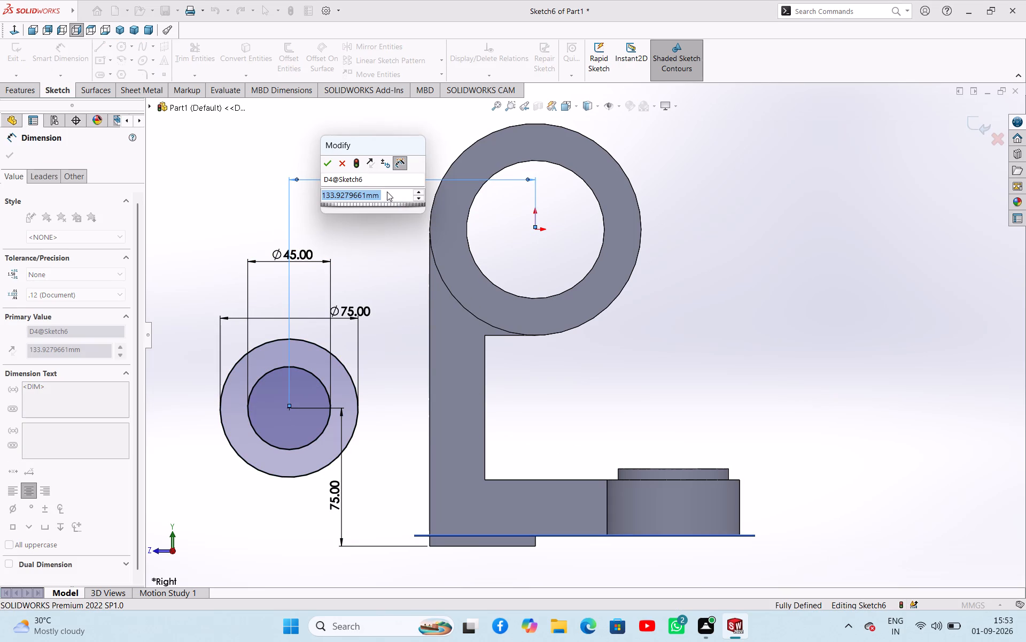
{"action": "type", "text": "110"}
{"action": "key", "text": "Return"}
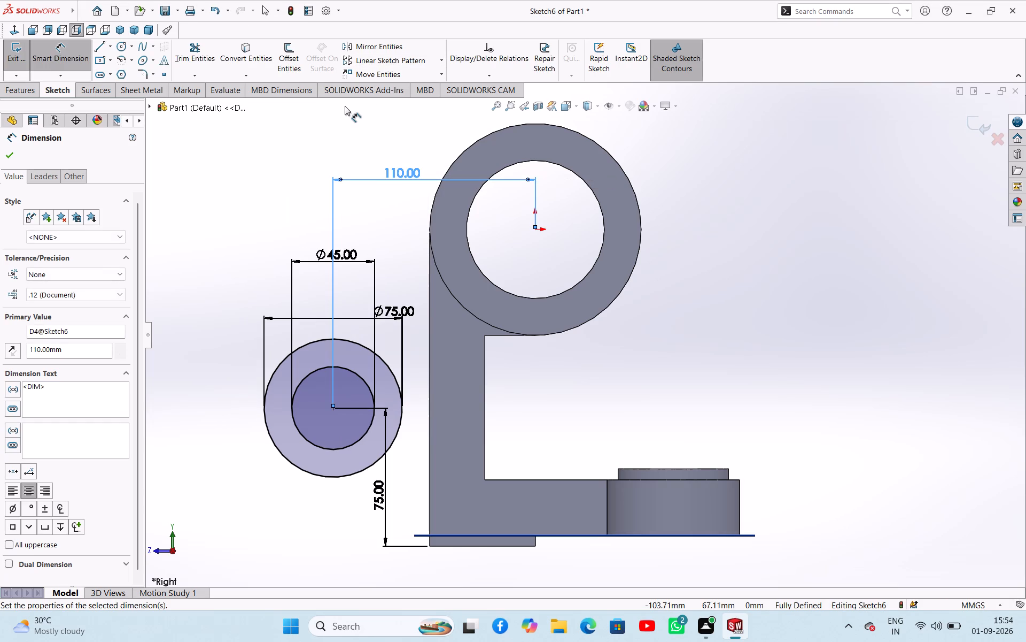
{"action": "left_click", "coordinate": [10, 152]}
{"action": "left_click", "coordinate": [6, 53]}
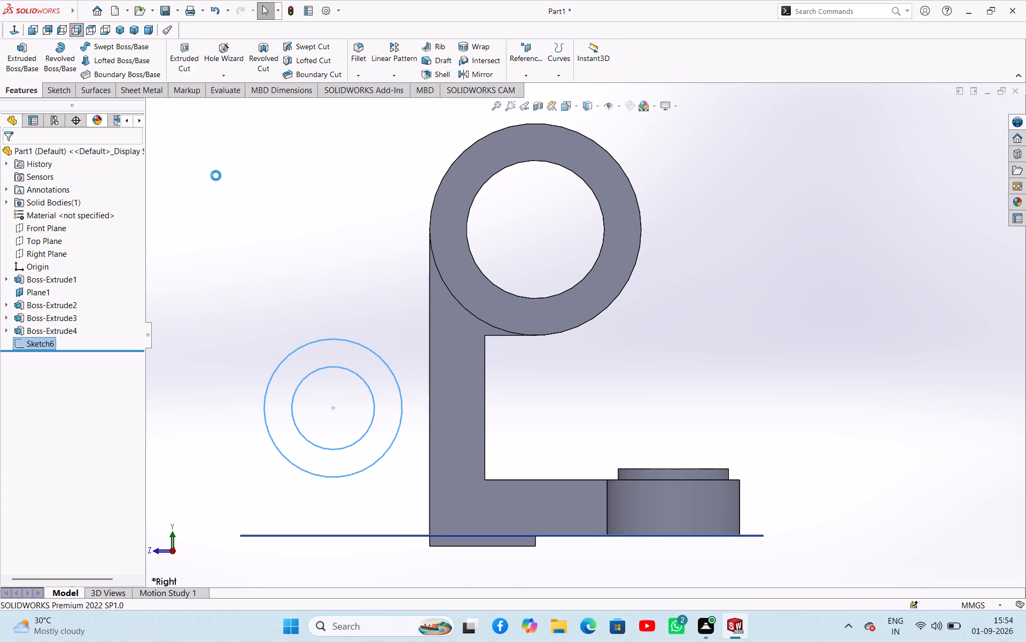
Extrude the two-circle profile as a boss, Mid Plane, with a depth of 60 mm and Merge result on.
{"action": "middle_click_drag", "start_coordinate": [327, 203], "coordinate": [337, 312]}
{"action": "left_click", "coordinate": [7, 56]}
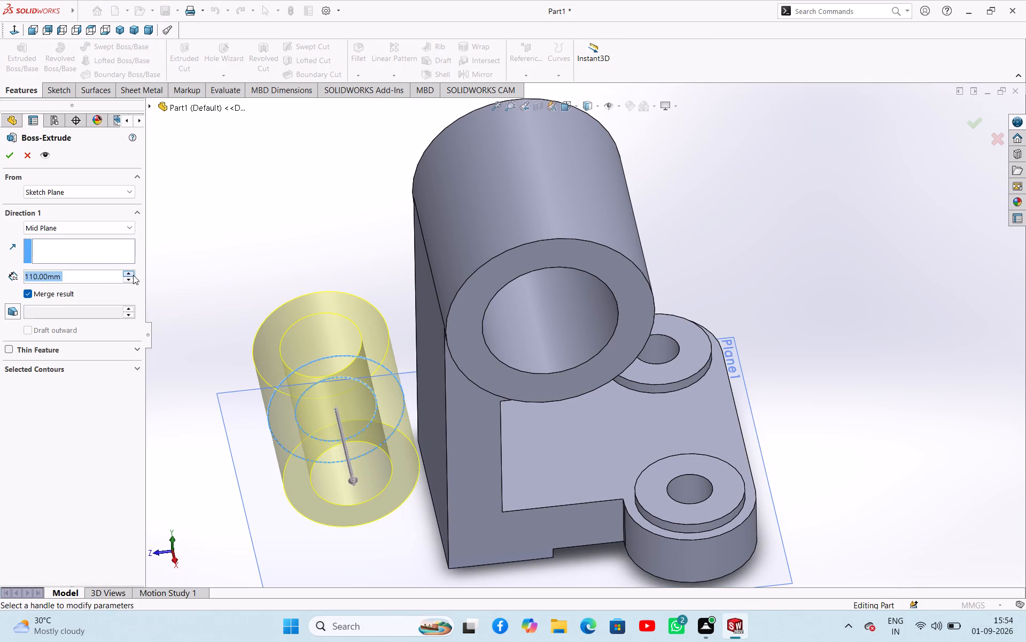
{"action": "triple_click", "coordinate": [133, 280]}
{"action": "left_click", "coordinate": [133, 280]}
{"action": "double_click", "coordinate": [132, 280]}
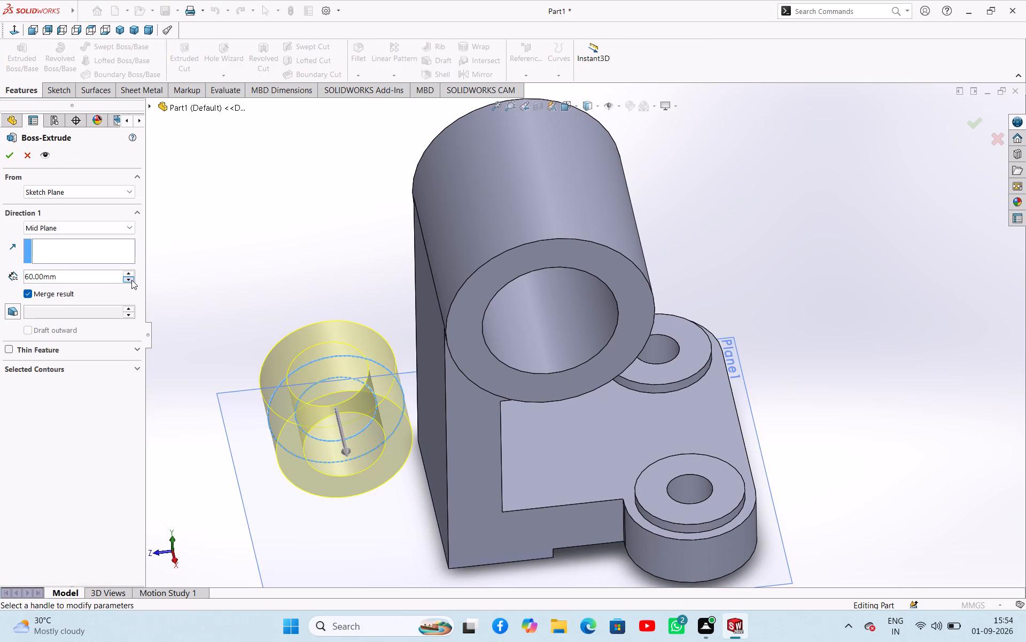
{"action": "left_click", "coordinate": [11, 159]}
{"action": "left_click", "coordinate": [245, 217]}
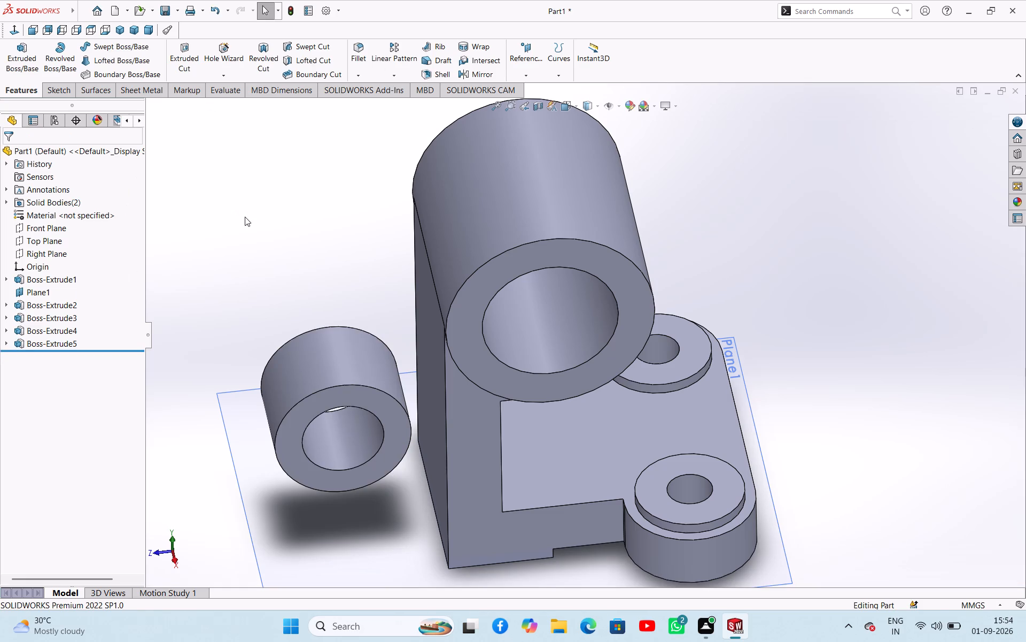
Start a Rib sketch on the Right Plane with a line from the web's lowest outer corner to the small cylinder's outer edge.
{"action": "middle_click_drag", "start_coordinate": [300, 239], "coordinate": [266, 202]}
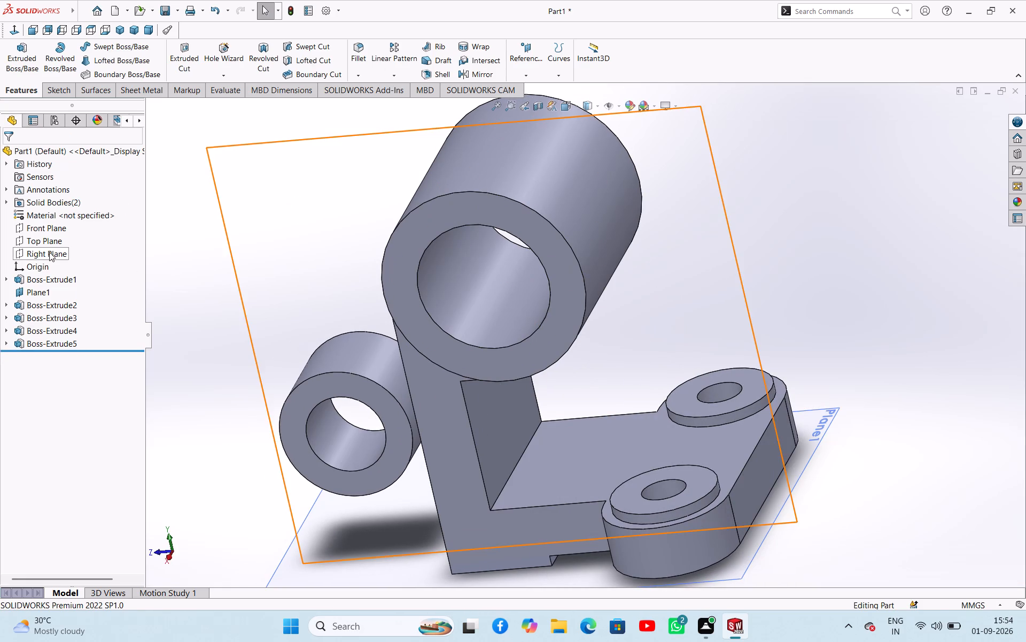
{"action": "left_click", "coordinate": [434, 42]}
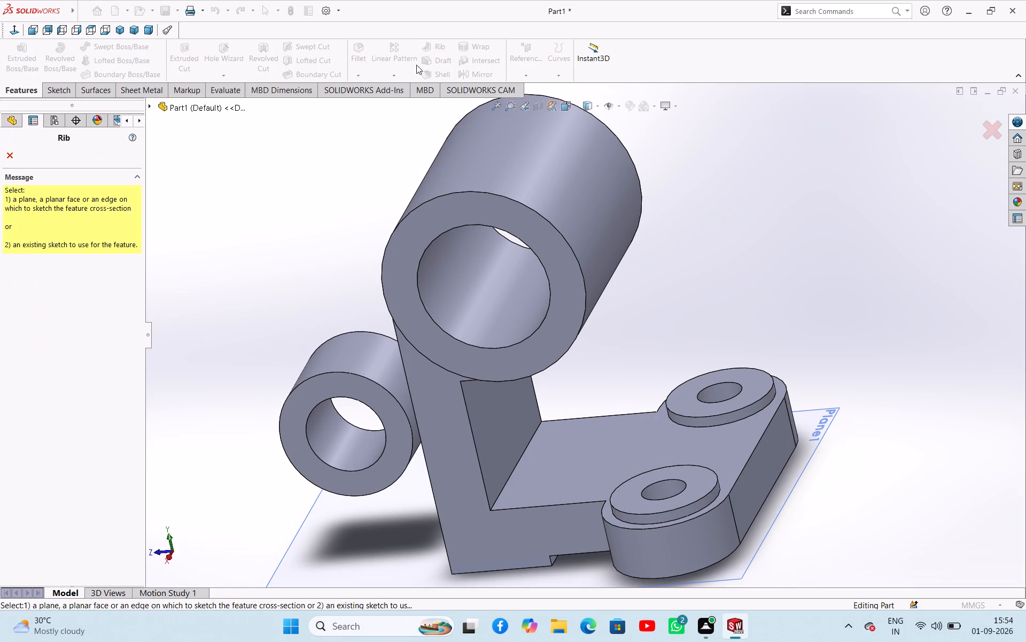
{"action": "left_click", "coordinate": [149, 104]}
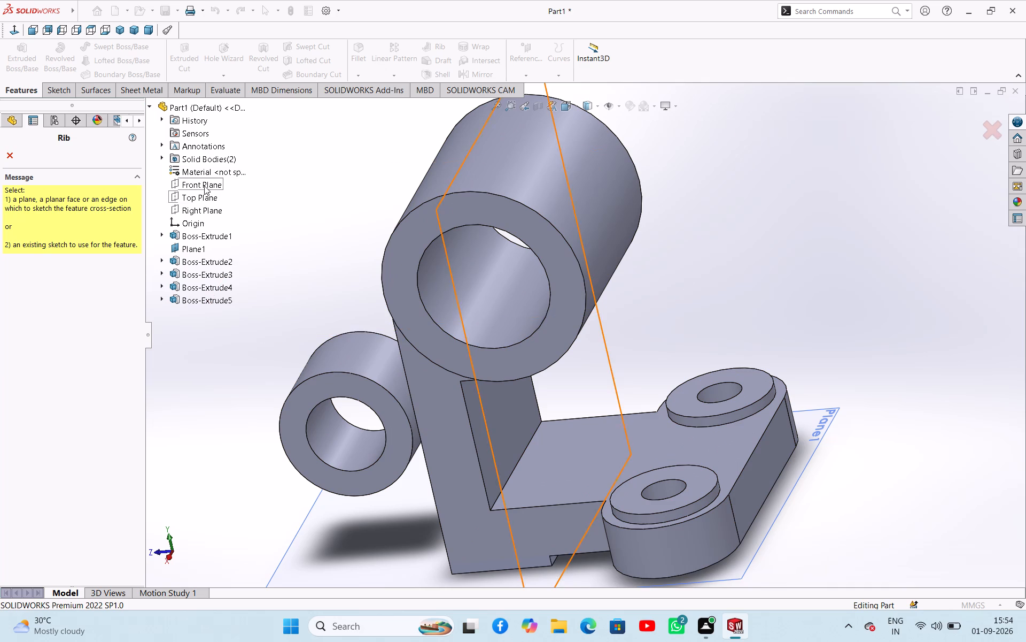
{"action": "left_click", "coordinate": [215, 210]}
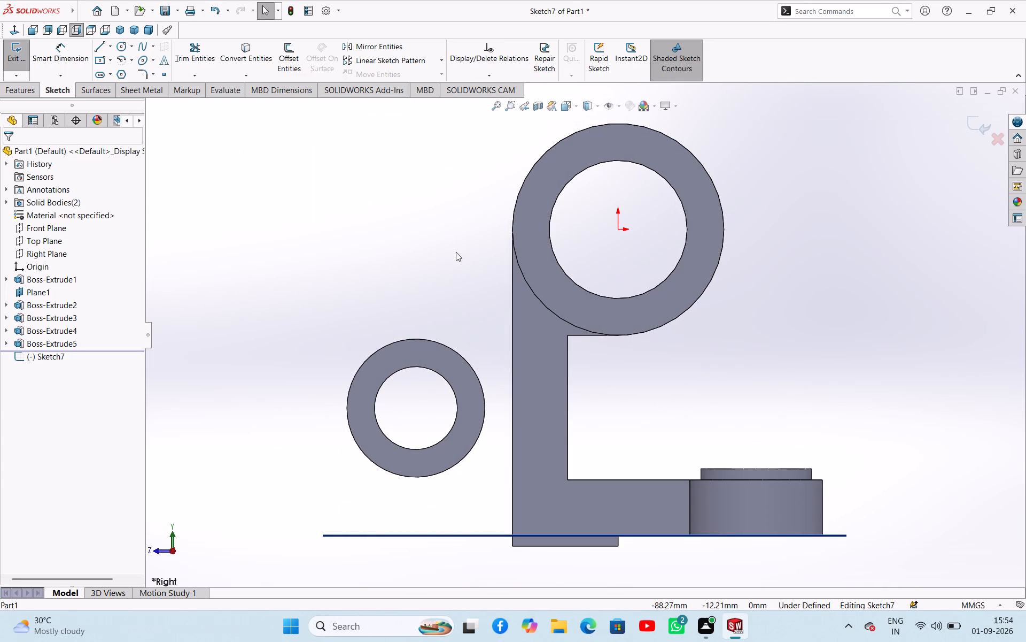
{"action": "right_click_drag", "start_coordinate": [921, 253], "coordinate": [872, 261]}
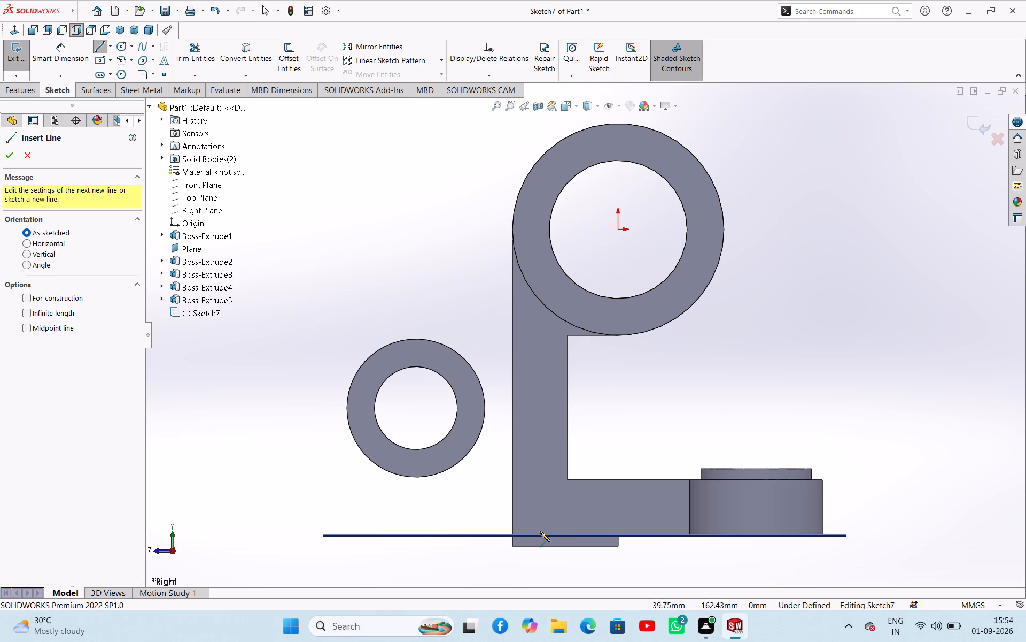
{"action": "left_click", "coordinate": [512, 546]}
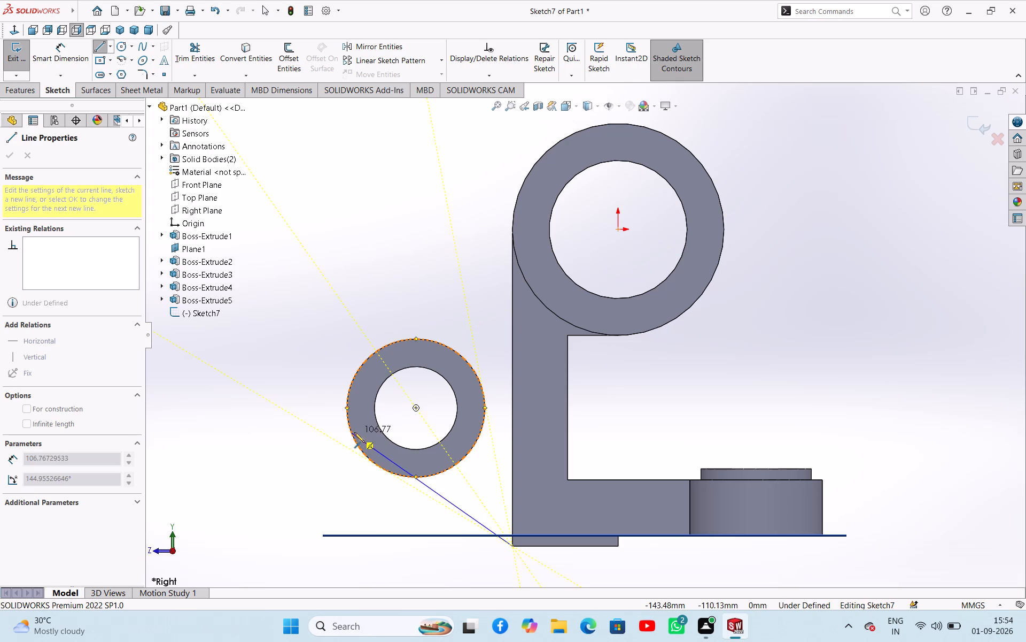
{"action": "left_click", "coordinate": [355, 439]}
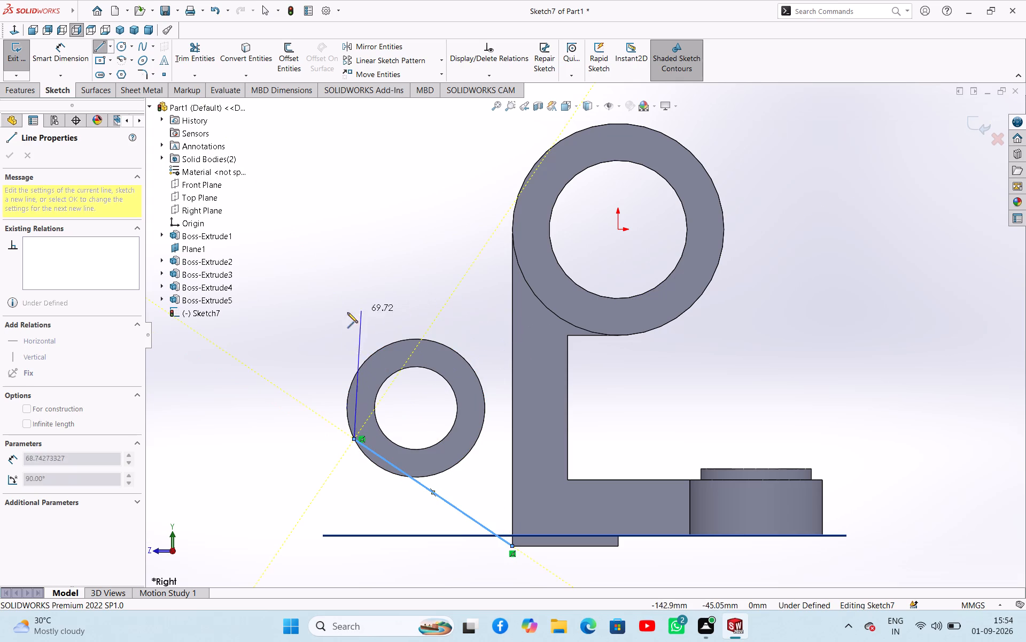
{"action": "right_click", "coordinate": [328, 302]}
{"action": "left_click", "coordinate": [347, 310]}
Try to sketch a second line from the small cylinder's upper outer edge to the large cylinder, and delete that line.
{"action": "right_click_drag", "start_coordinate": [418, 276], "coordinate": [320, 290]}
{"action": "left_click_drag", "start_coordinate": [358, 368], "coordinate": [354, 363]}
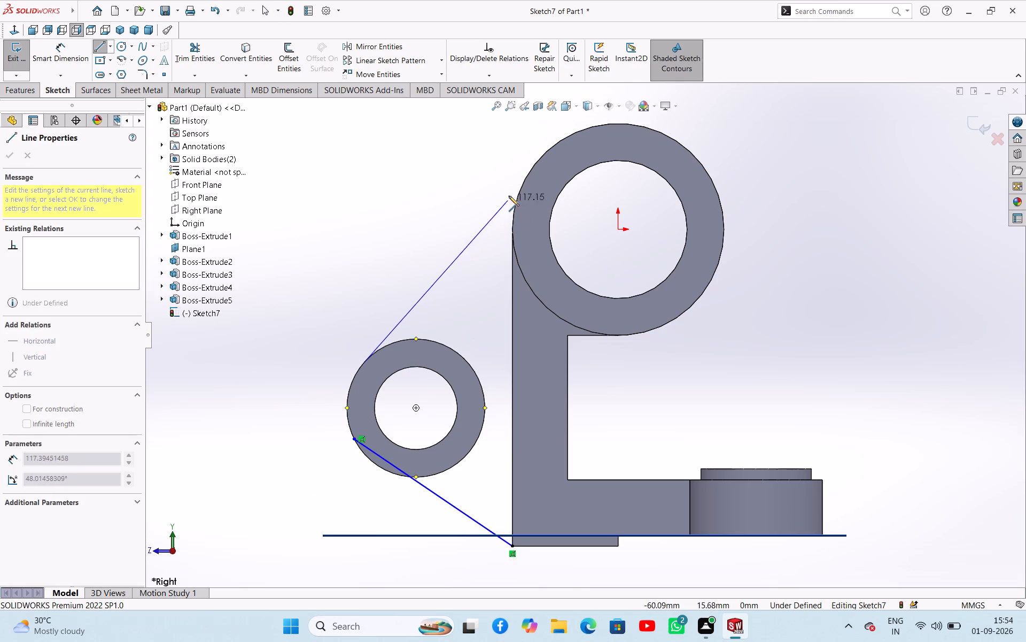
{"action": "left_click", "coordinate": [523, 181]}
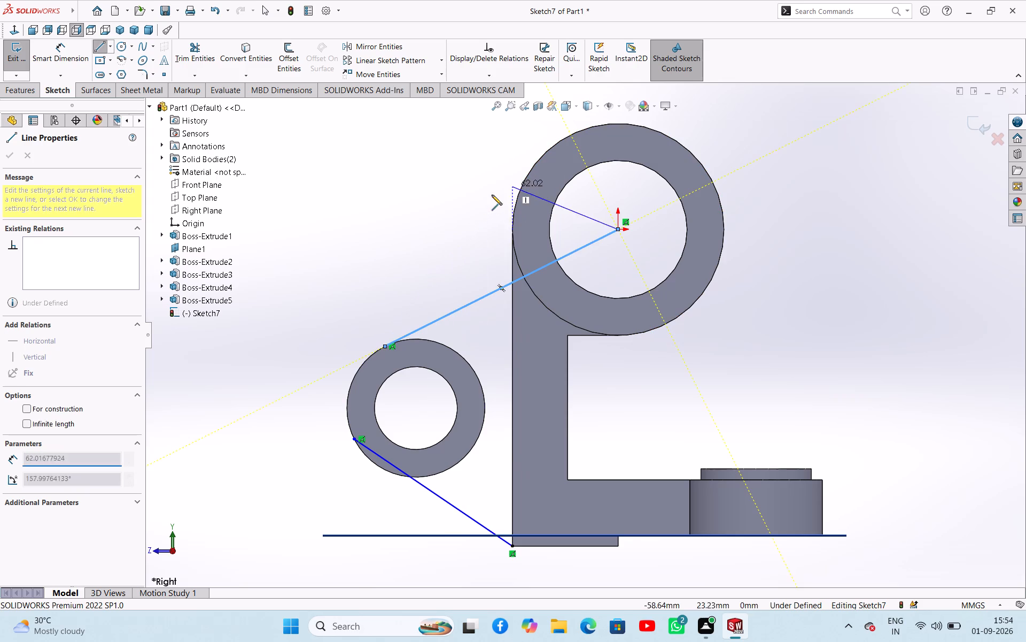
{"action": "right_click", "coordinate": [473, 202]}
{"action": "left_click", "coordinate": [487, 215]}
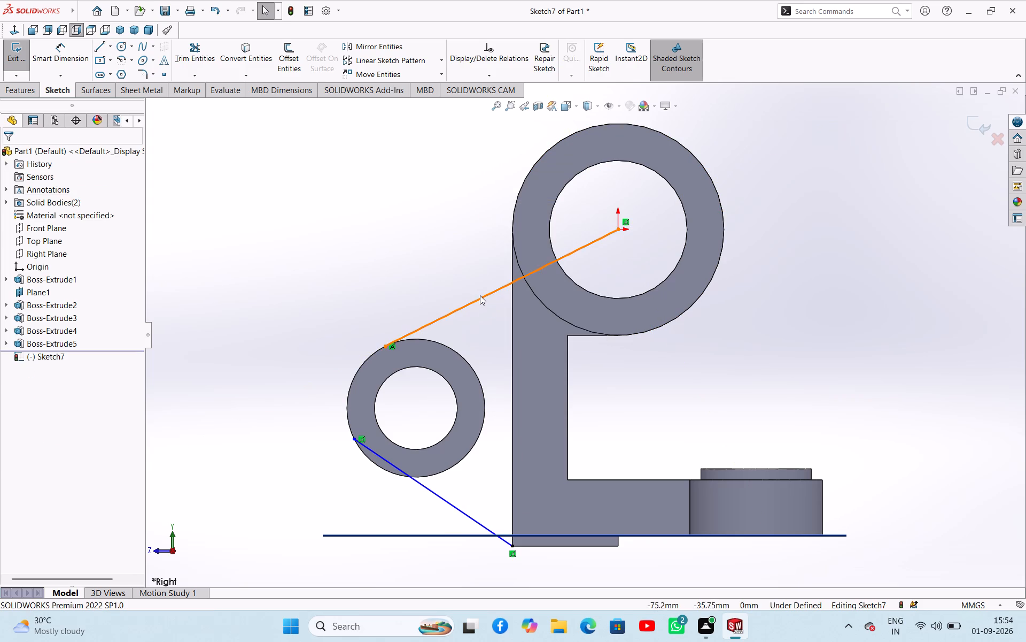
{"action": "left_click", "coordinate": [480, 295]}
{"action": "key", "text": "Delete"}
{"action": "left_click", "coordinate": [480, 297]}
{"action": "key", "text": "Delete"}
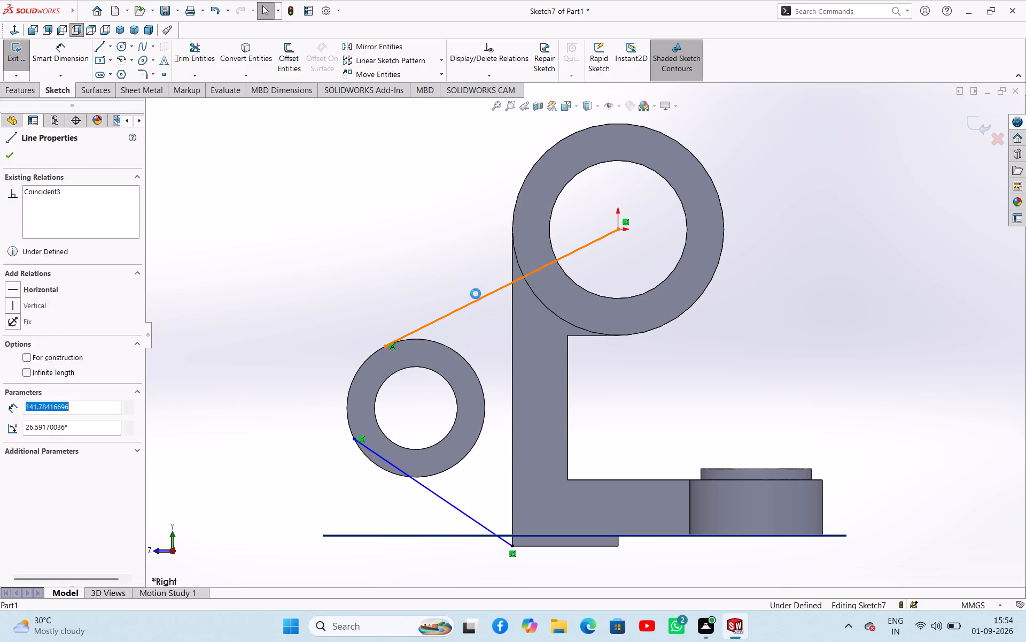
Sketch a line about 156 mm long from the large cylinder's outer edge down to just beside the small cylinder.
{"action": "right_click_drag", "start_coordinate": [469, 257], "coordinate": [413, 263]}
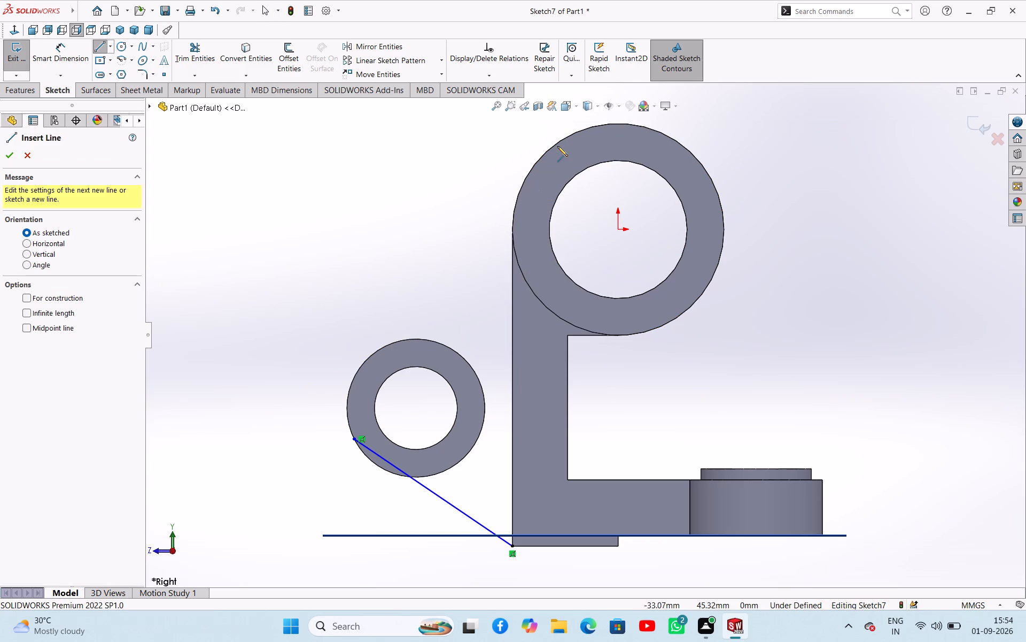
{"action": "left_click", "coordinate": [556, 143]}
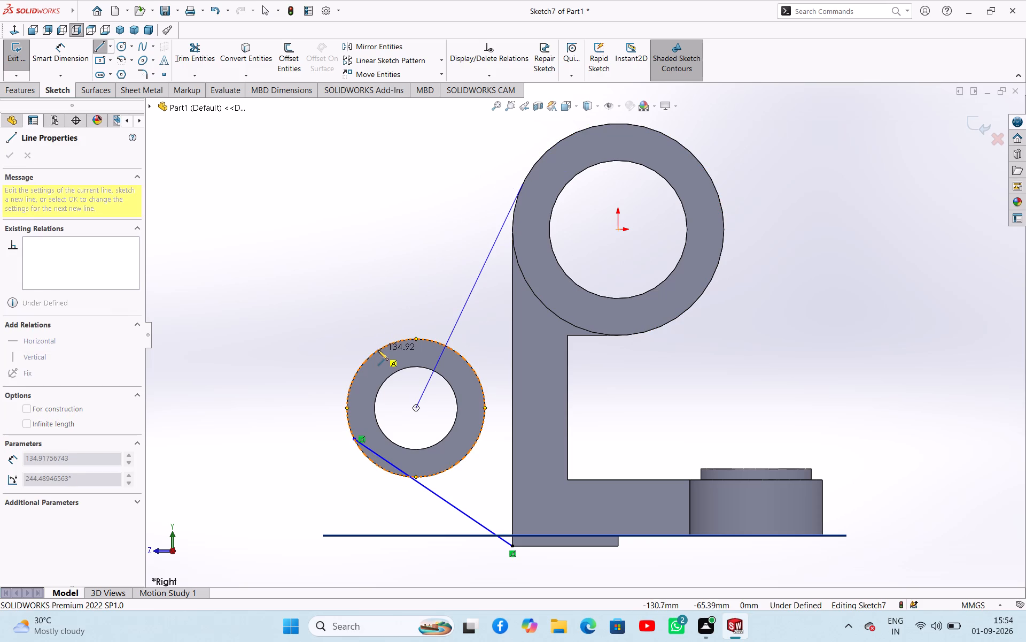
{"action": "left_click", "coordinate": [345, 372]}
{"action": "right_click", "coordinate": [273, 333]}
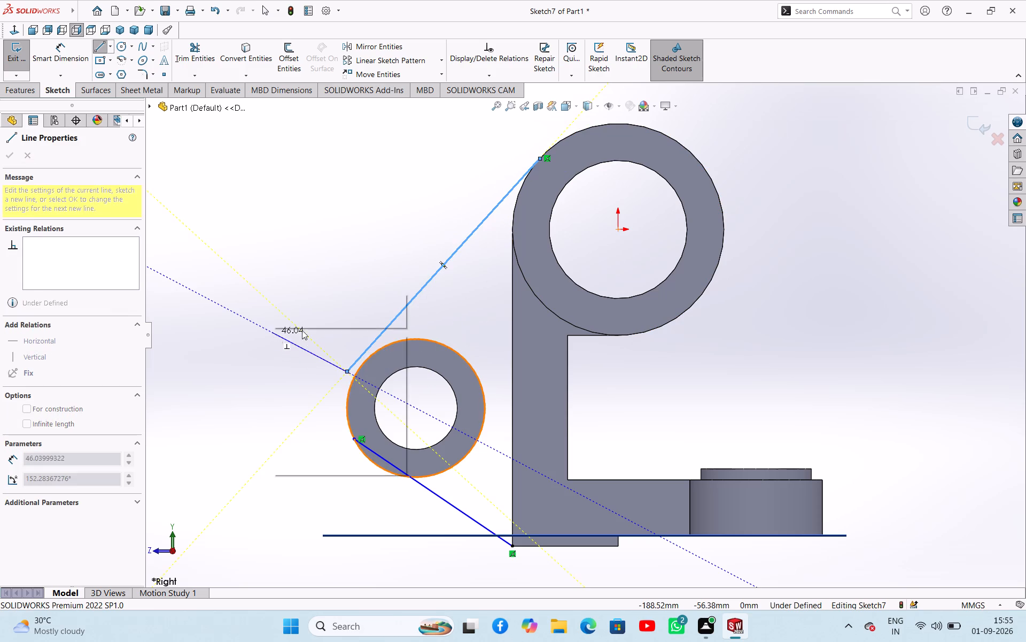
{"action": "left_click", "coordinate": [304, 339]}
{"action": "left_click", "coordinate": [282, 312]}
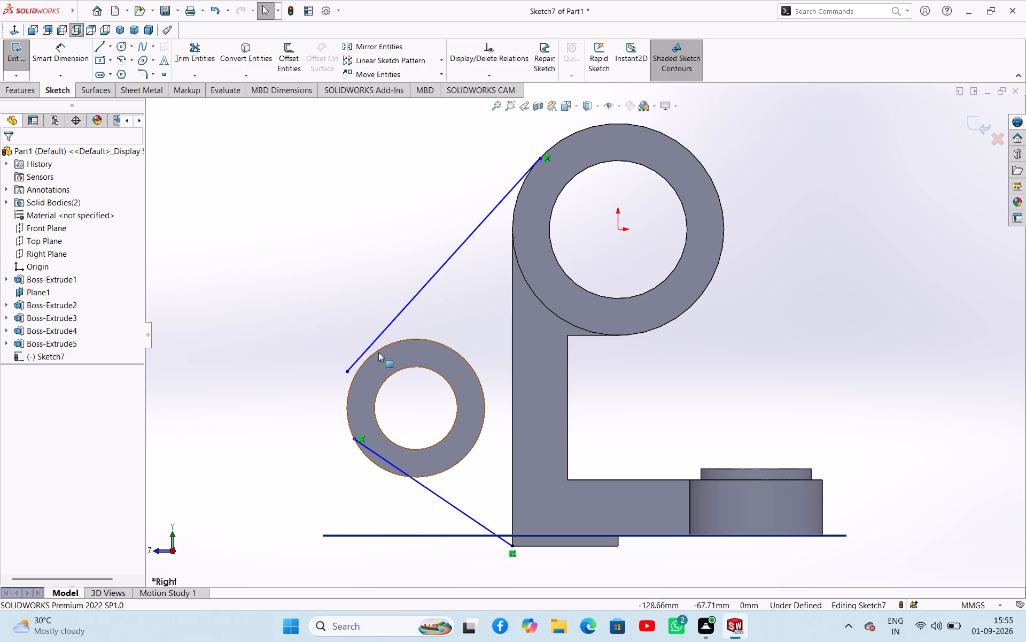
Make the upper and lower sketch lines each tangent to the small cylinder's outer edge.
{"action": "left_click", "coordinate": [376, 338], "text": "ctrl"}
{"action": "left_click", "coordinate": [375, 351], "text": "ctrl"}
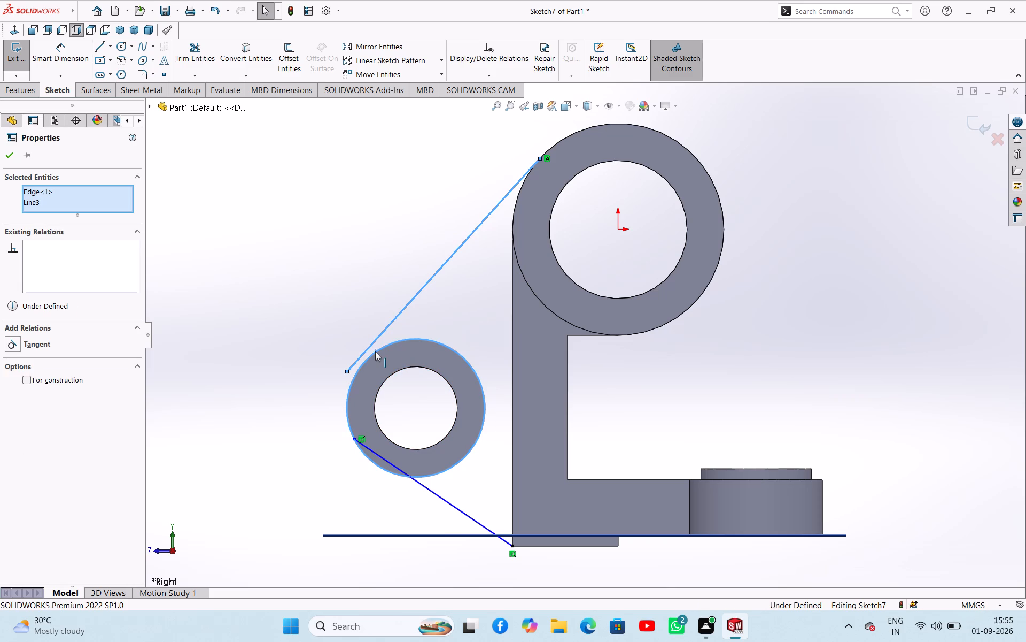
{"action": "left_click", "coordinate": [404, 305]}
{"action": "left_click", "coordinate": [303, 327]}
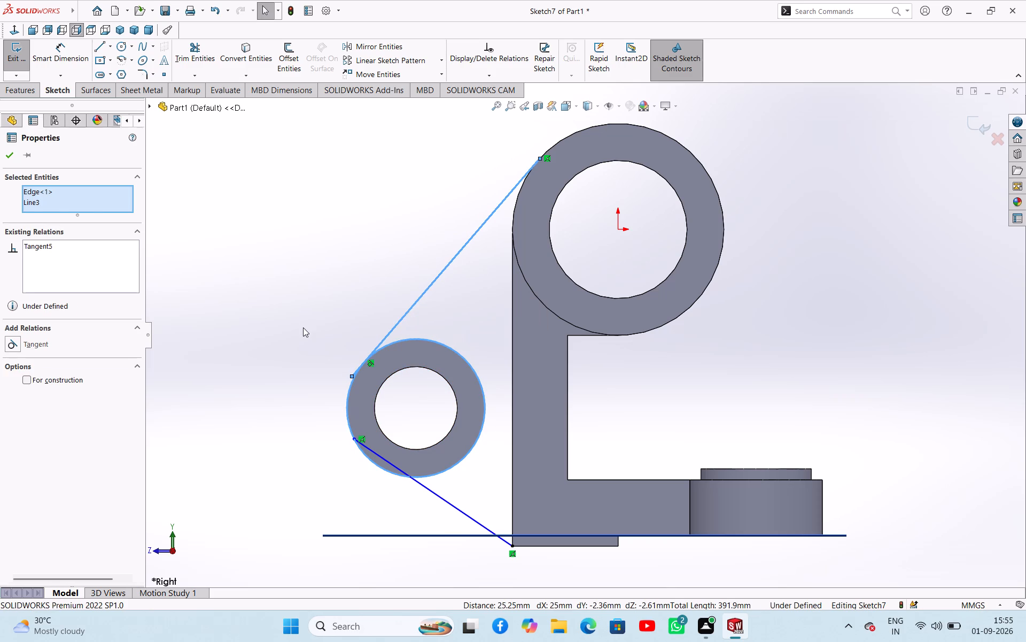
{"action": "left_click", "coordinate": [384, 457], "text": "ctrl"}
{"action": "left_click", "coordinate": [383, 469], "text": "ctrl"}
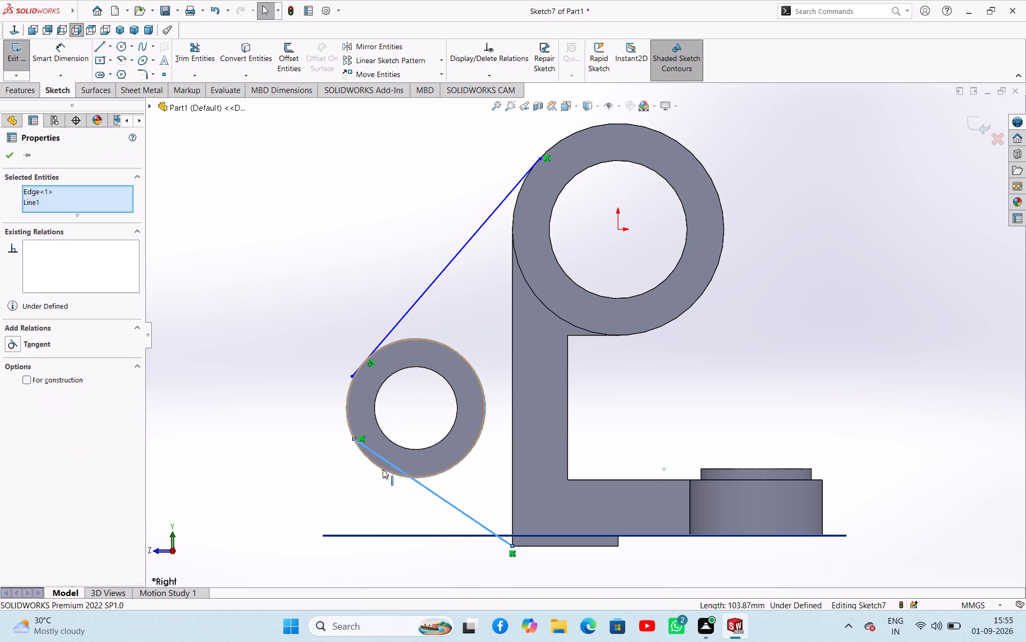
{"action": "left_click", "coordinate": [410, 423]}
{"action": "left_click", "coordinate": [301, 426]}
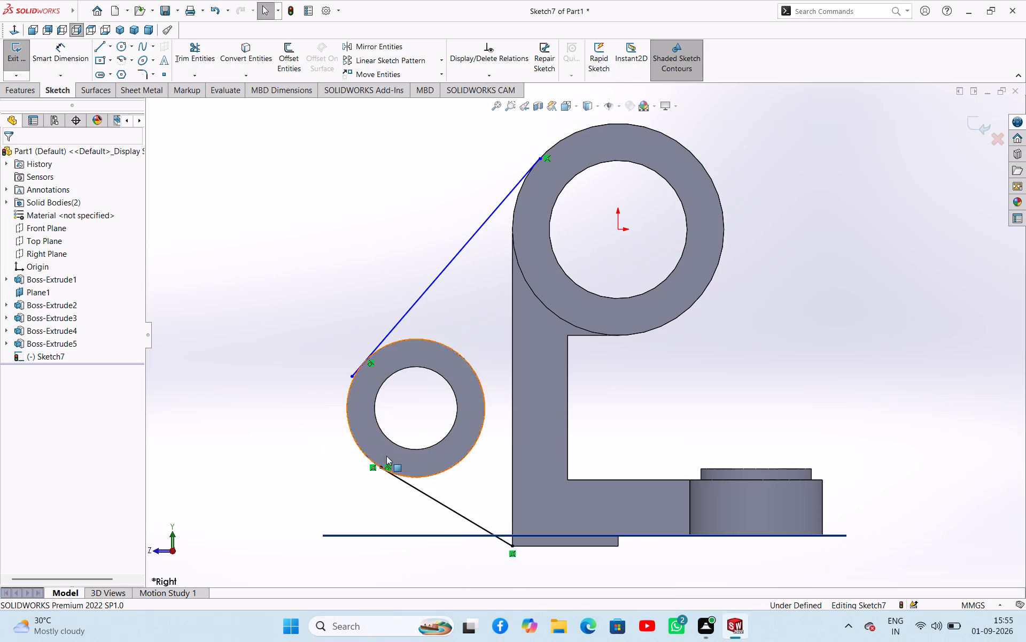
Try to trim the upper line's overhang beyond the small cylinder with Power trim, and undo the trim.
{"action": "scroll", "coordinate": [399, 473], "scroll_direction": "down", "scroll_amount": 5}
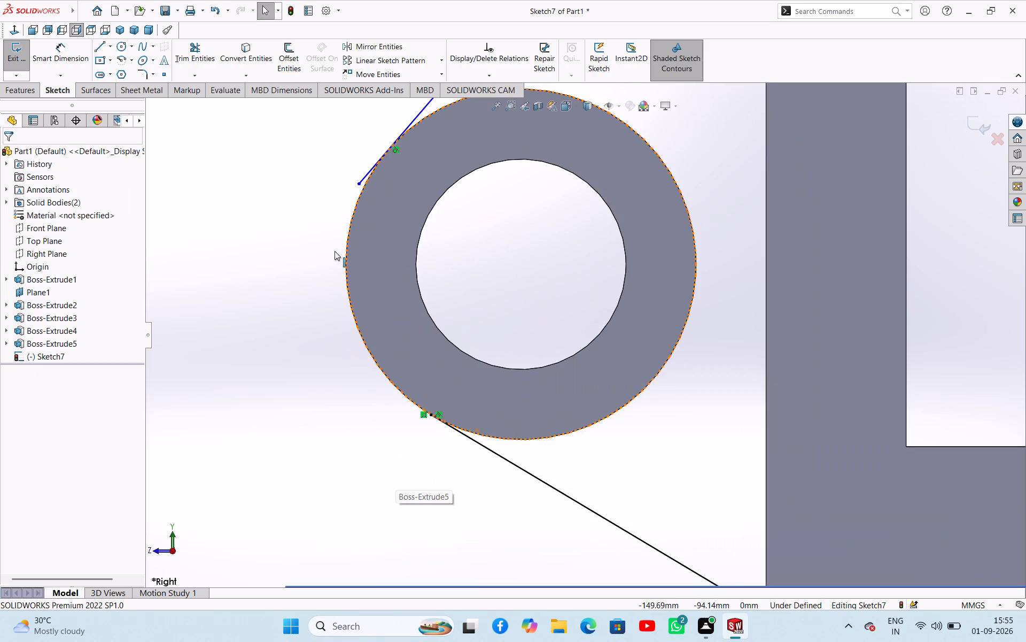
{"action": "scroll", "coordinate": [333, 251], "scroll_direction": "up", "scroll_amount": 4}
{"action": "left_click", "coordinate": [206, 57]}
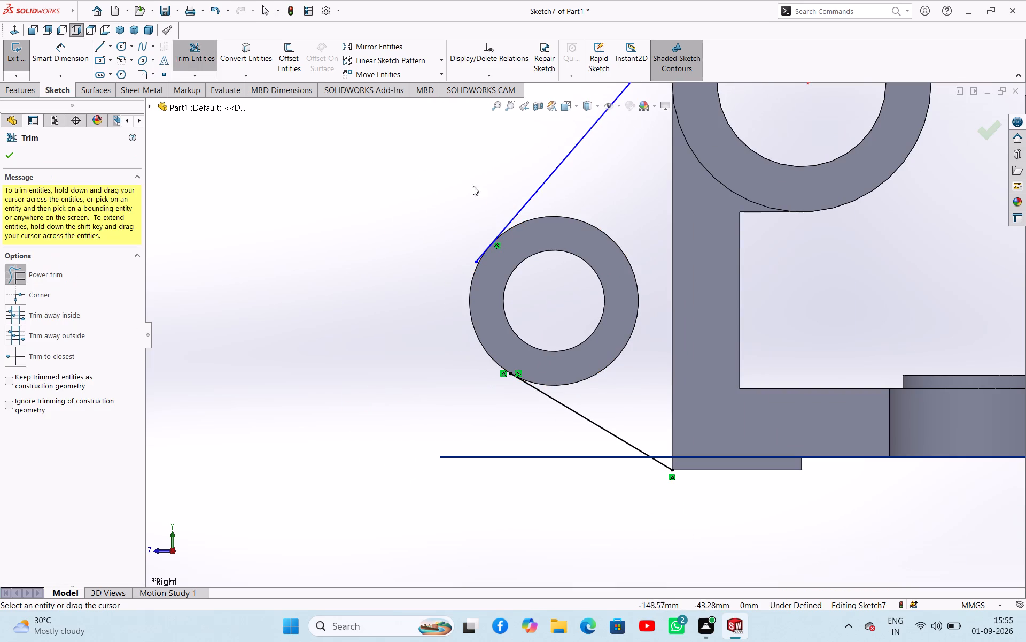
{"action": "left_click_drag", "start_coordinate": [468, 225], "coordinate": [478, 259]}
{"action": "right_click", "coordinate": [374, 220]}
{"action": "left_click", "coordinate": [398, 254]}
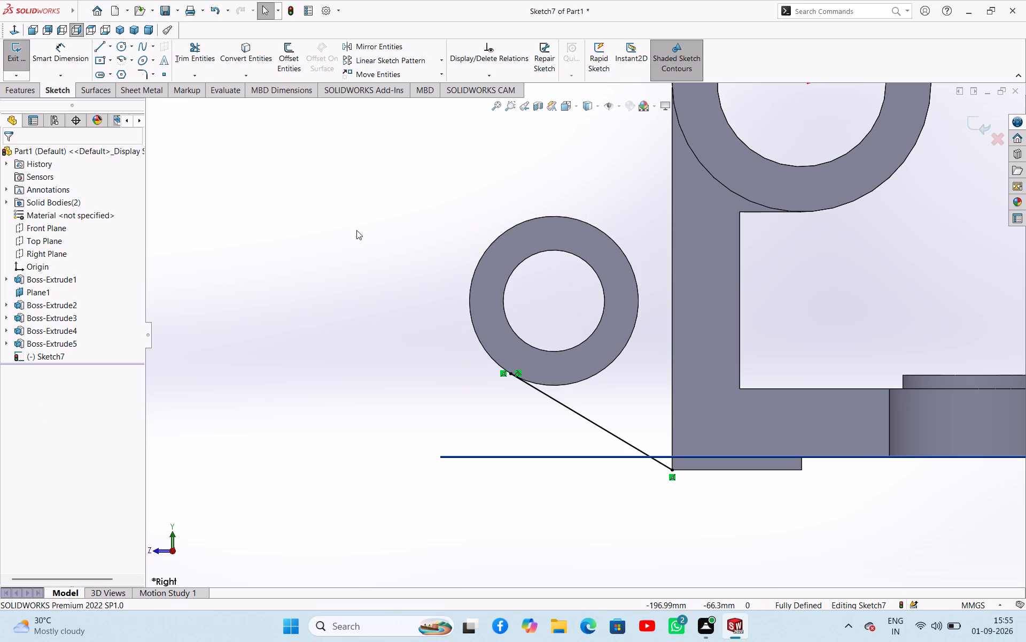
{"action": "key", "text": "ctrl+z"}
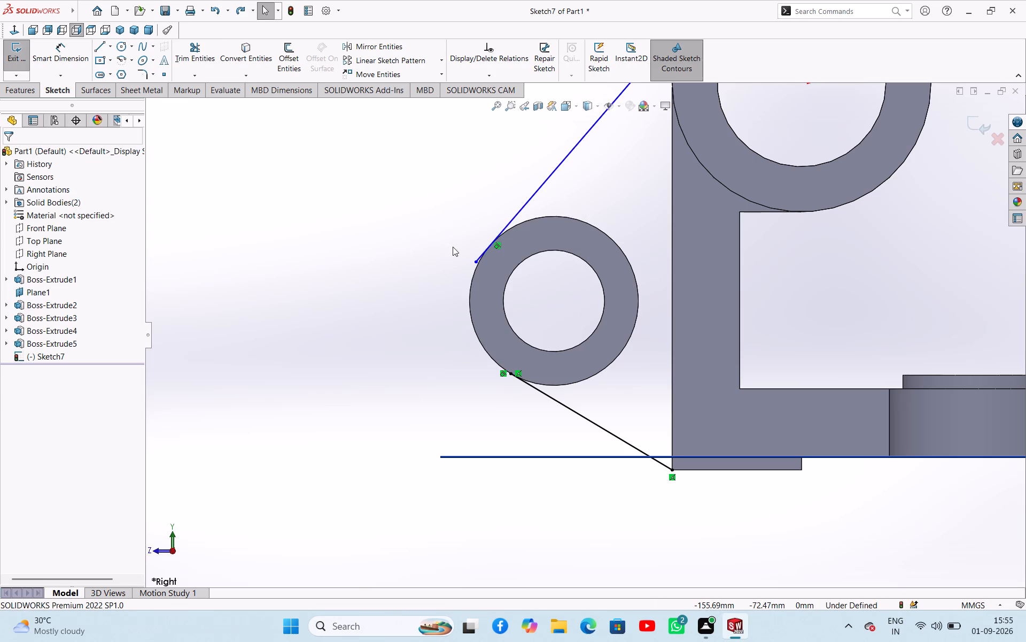
Make the upper sketch line tangent to the large cylinder's outer edge.
{"action": "scroll", "coordinate": [506, 260], "scroll_direction": "up", "scroll_amount": 2}
{"action": "scroll", "coordinate": [672, 140], "scroll_direction": "down", "scroll_amount": 1}
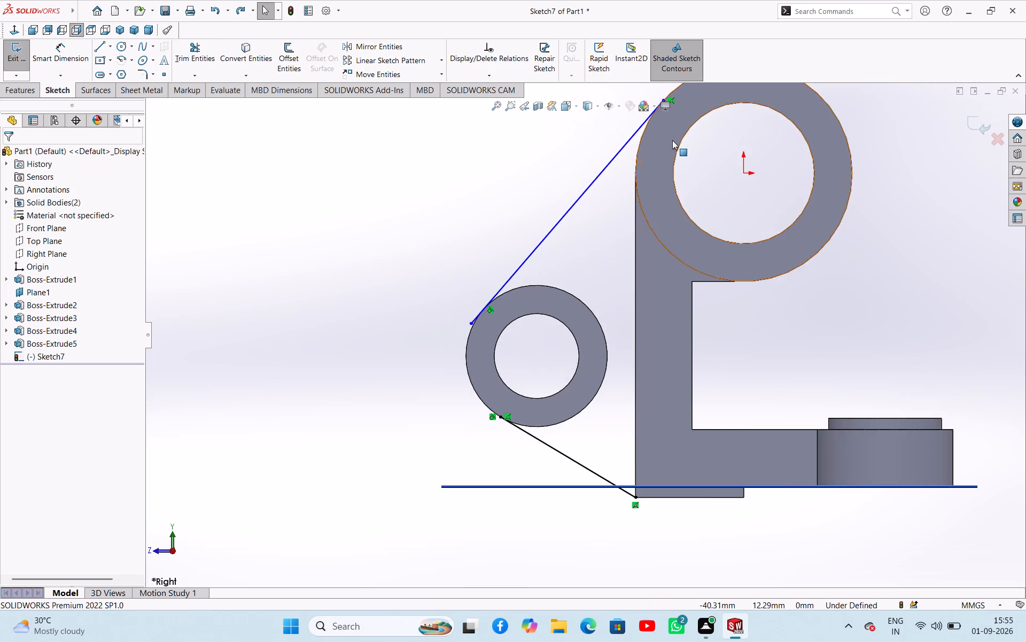
{"action": "scroll", "coordinate": [672, 140], "scroll_direction": "up", "scroll_amount": 2}
{"action": "scroll", "coordinate": [640, 163], "scroll_direction": "down", "scroll_amount": 2}
{"action": "left_click", "coordinate": [598, 232]}
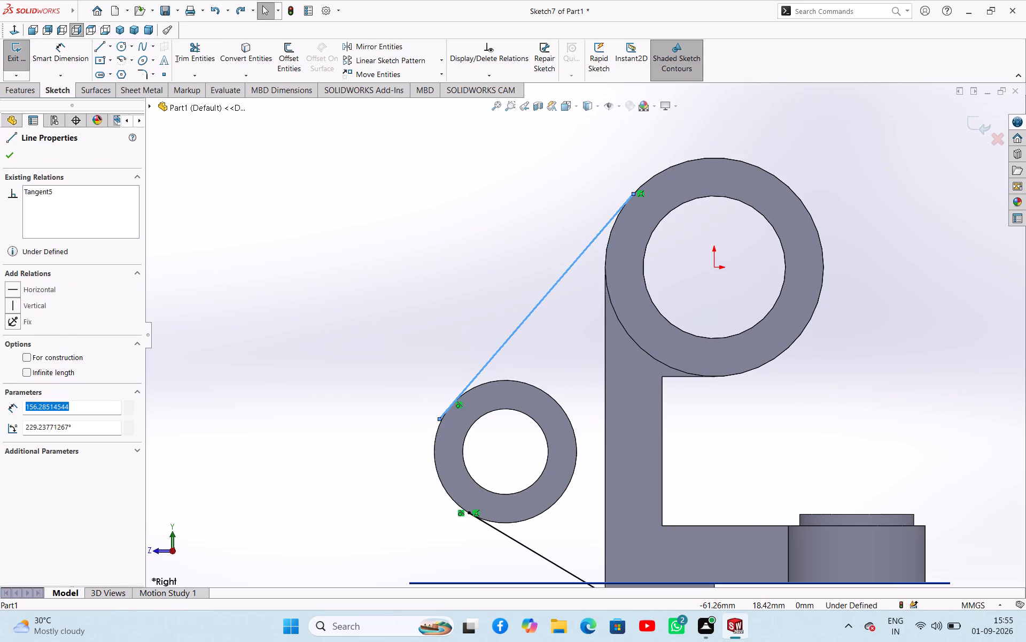
{"action": "left_click", "coordinate": [611, 238], "text": "ctrl"}
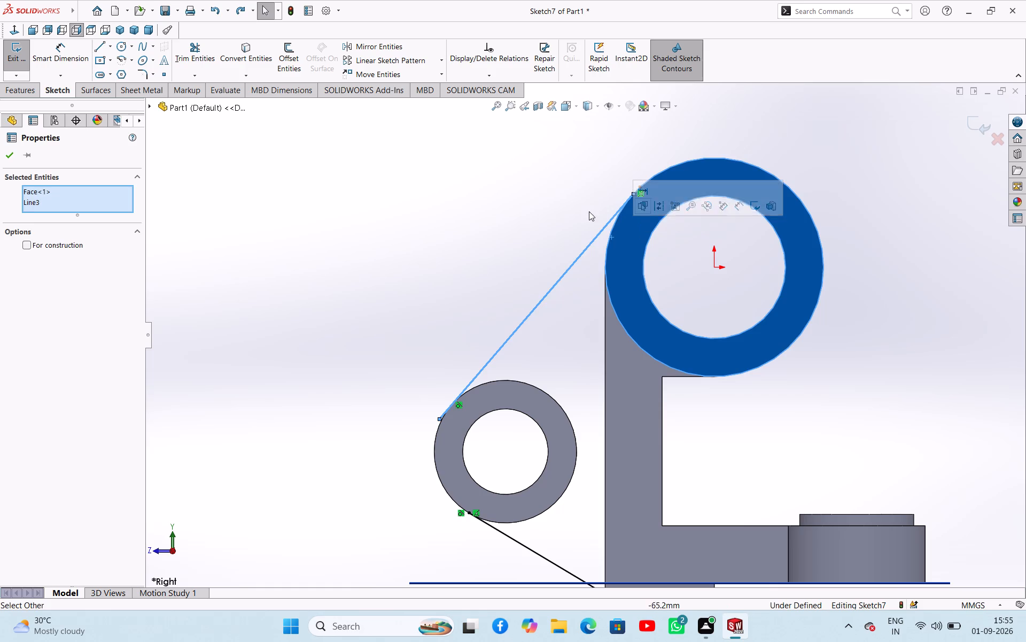
{"action": "left_click", "coordinate": [589, 211]}
{"action": "left_click", "coordinate": [608, 233]}
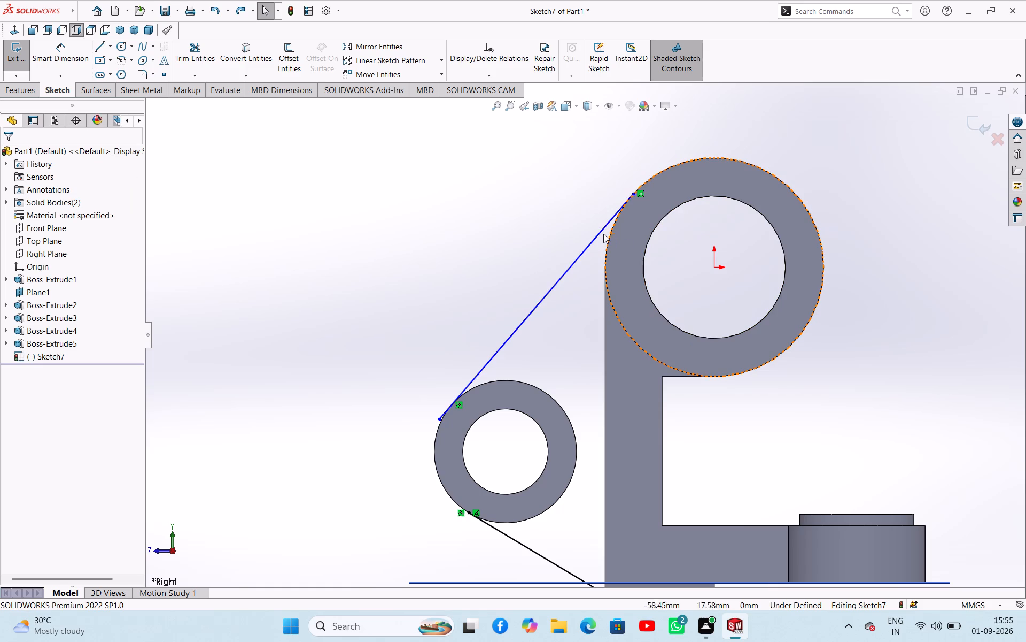
{"action": "left_click", "coordinate": [594, 238]}
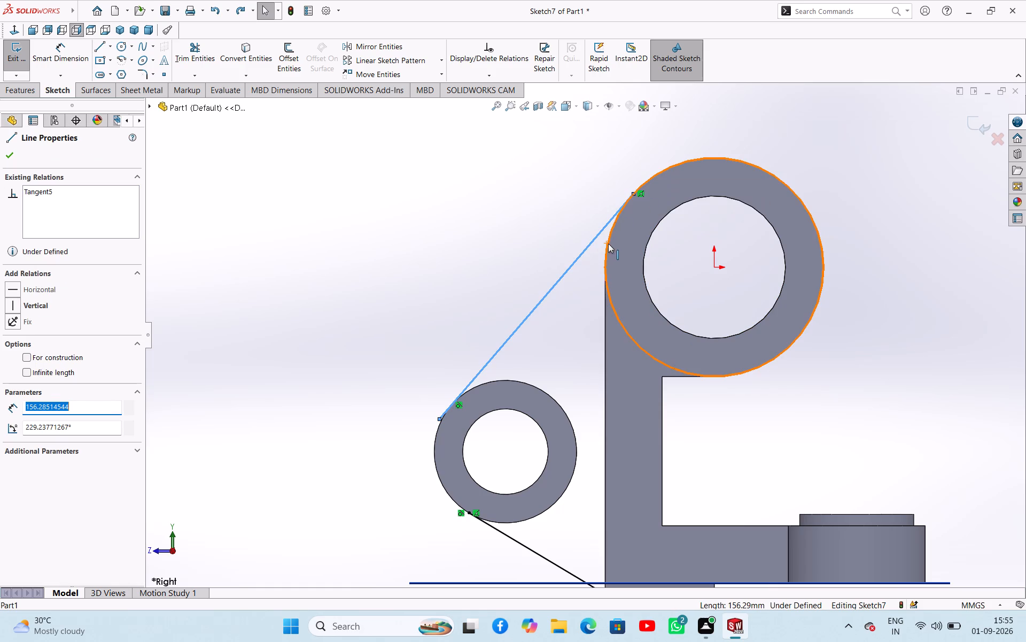
{"action": "left_click", "coordinate": [609, 244], "text": "ctrl"}
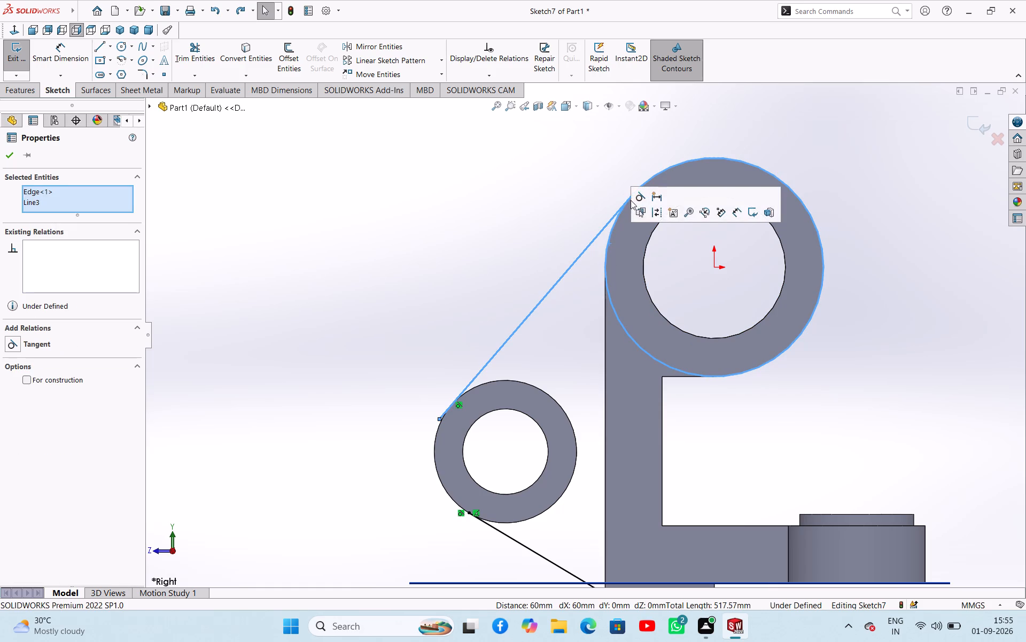
{"action": "left_click", "coordinate": [639, 199]}
{"action": "left_click", "coordinate": [516, 224]}
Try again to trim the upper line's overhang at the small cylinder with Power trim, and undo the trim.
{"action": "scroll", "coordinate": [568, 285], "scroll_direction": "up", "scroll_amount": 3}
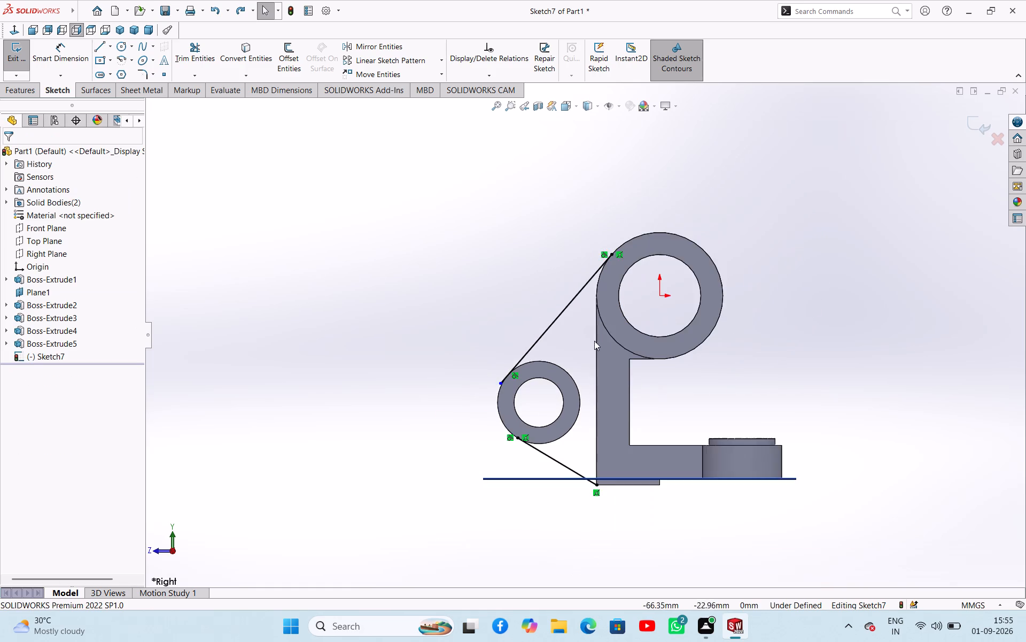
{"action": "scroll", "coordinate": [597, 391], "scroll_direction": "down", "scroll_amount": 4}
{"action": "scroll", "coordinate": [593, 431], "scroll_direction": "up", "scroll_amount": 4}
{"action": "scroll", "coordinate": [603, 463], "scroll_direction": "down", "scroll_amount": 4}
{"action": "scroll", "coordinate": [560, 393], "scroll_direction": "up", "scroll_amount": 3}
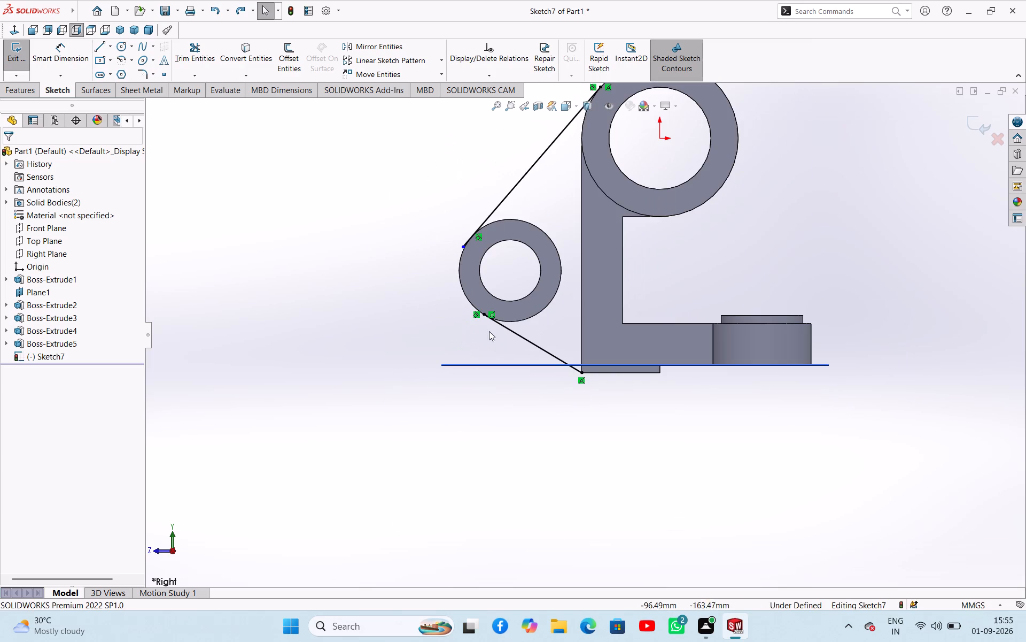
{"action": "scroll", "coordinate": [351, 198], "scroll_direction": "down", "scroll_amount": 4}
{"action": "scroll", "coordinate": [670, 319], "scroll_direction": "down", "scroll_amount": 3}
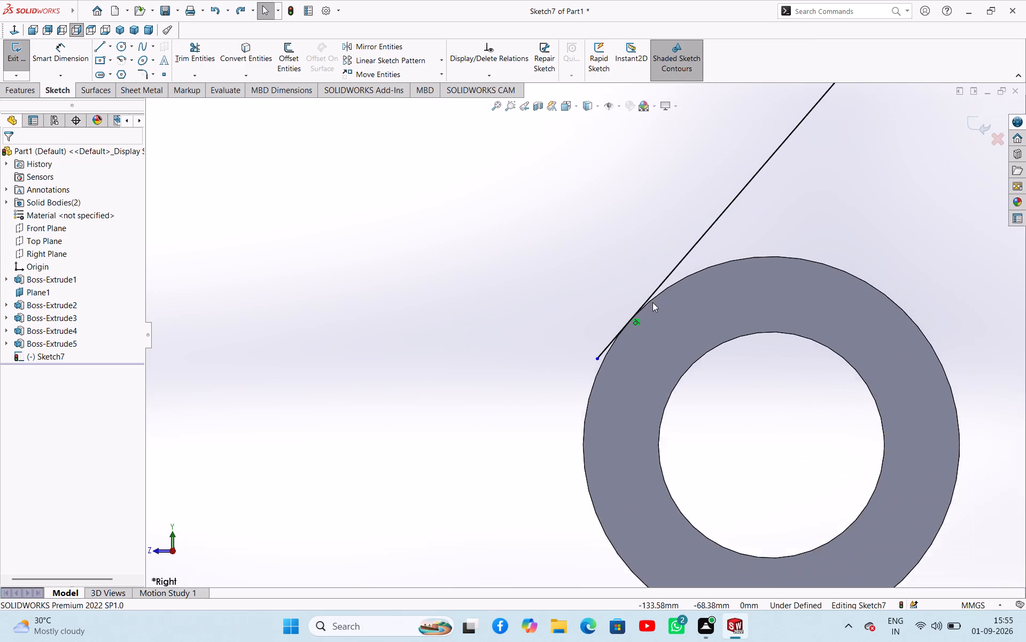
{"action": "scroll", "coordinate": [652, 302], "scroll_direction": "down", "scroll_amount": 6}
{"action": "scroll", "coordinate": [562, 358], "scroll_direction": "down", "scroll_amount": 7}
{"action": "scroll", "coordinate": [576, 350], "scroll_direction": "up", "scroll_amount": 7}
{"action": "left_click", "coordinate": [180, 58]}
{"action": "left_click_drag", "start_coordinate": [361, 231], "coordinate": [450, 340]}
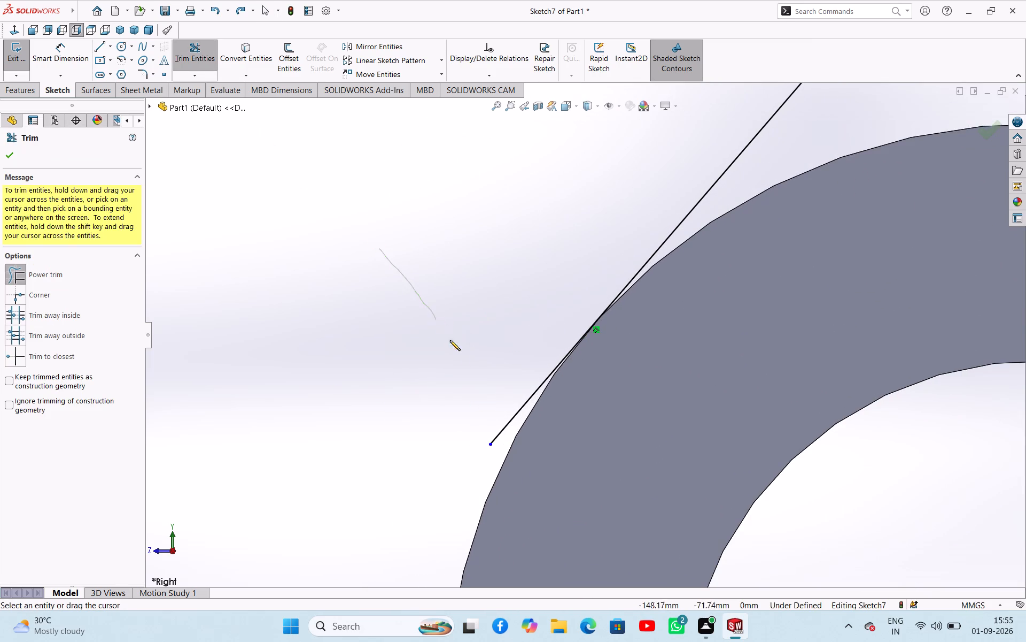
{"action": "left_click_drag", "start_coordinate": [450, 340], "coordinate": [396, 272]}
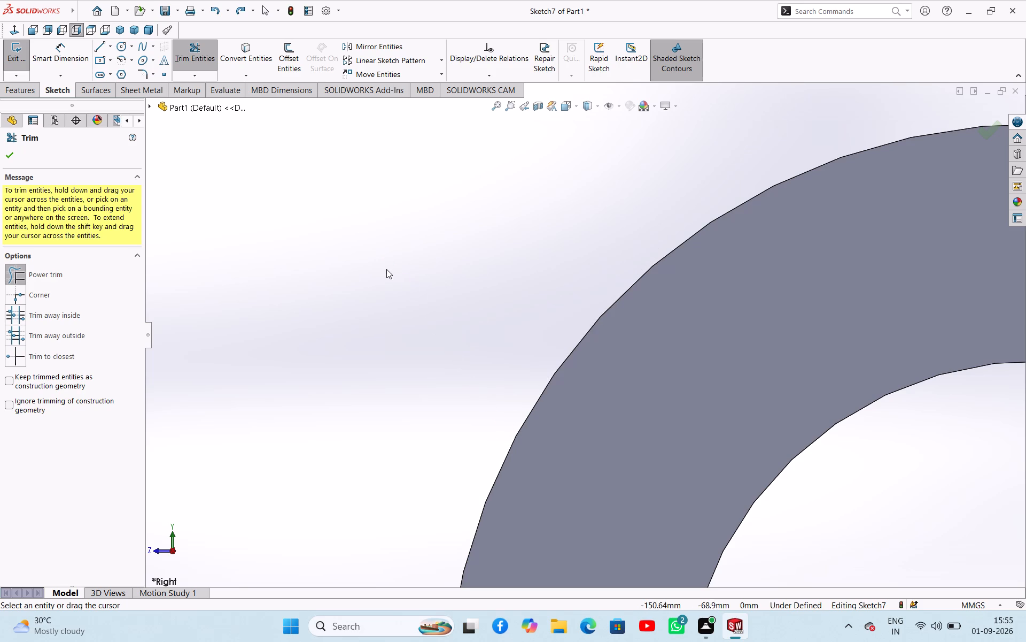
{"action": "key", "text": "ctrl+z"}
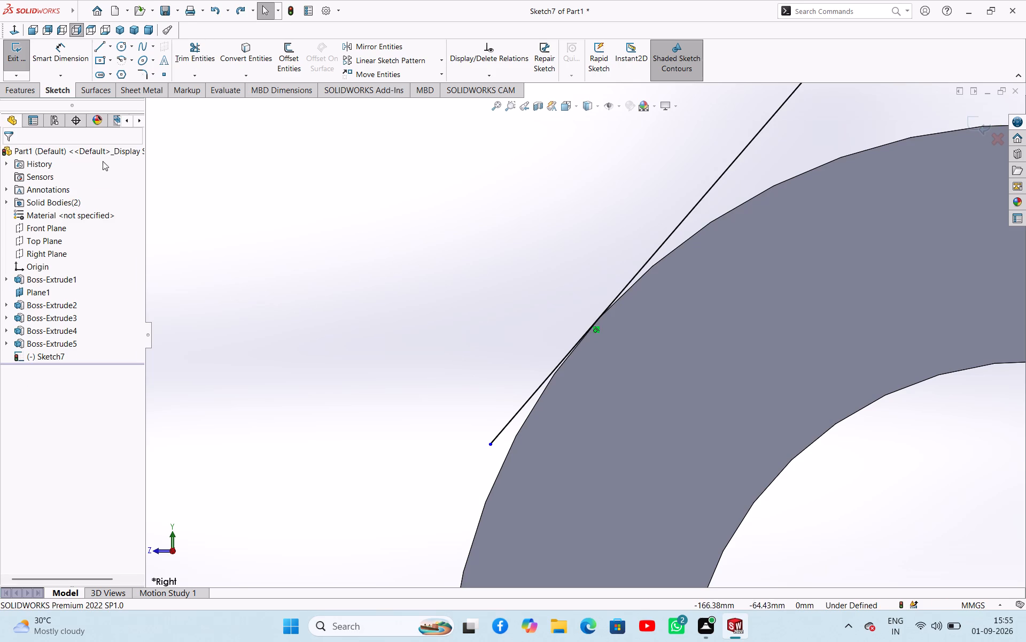
Make the upper line's free lower endpoint coincident with the small cylinder's outer edge.
{"action": "scroll", "coordinate": [444, 302], "scroll_direction": "up", "scroll_amount": 4}
{"action": "scroll", "coordinate": [517, 320], "scroll_direction": "up", "scroll_amount": 9}
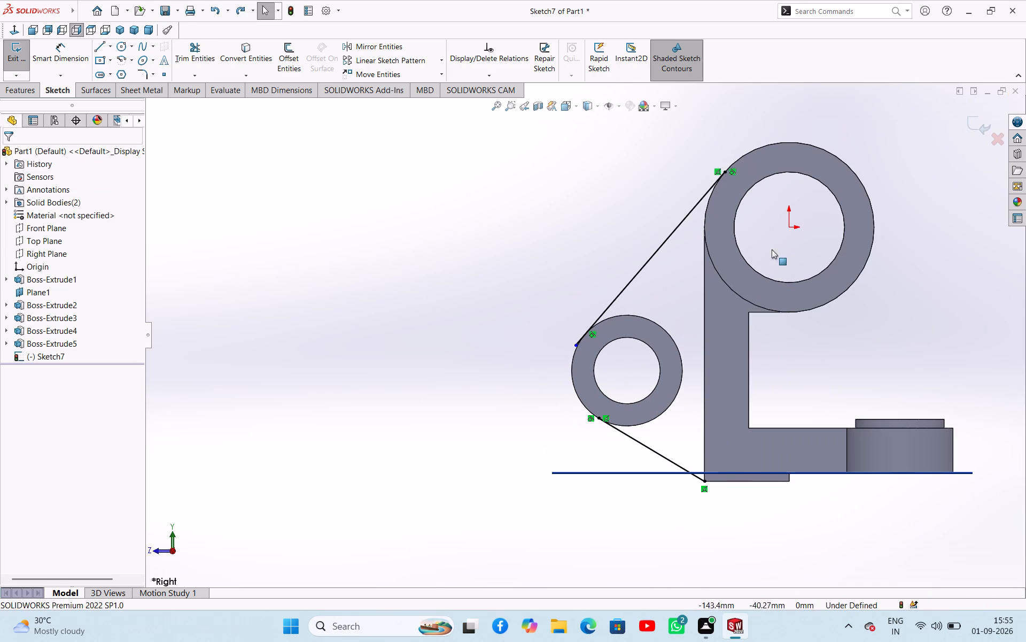
{"action": "left_click", "coordinate": [576, 344]}
{"action": "scroll", "coordinate": [504, 301], "scroll_direction": "down", "scroll_amount": 4}
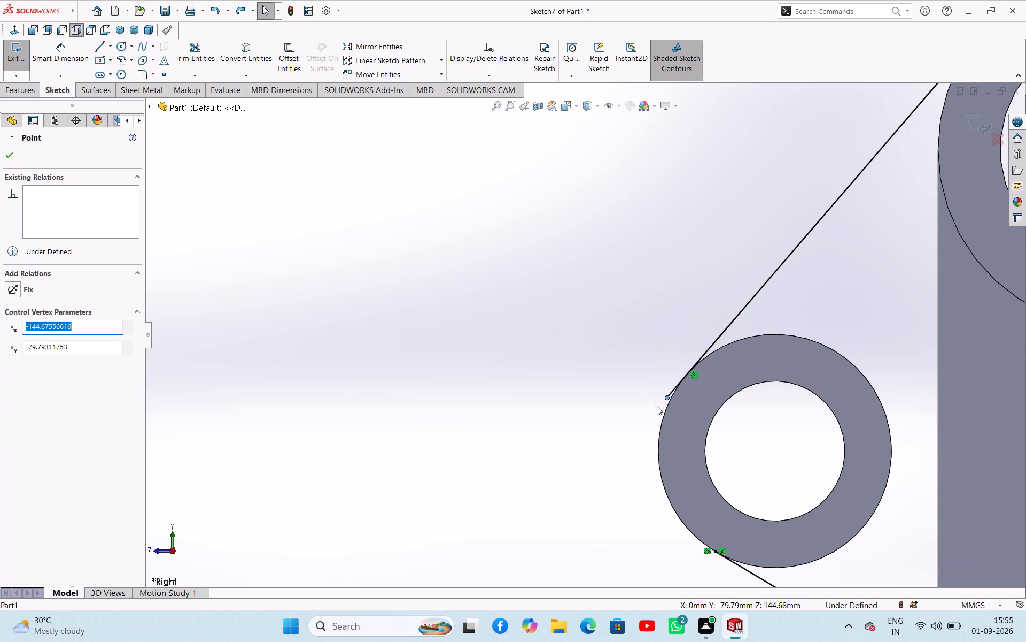
{"action": "left_click", "coordinate": [666, 405], "text": "ctrl"}
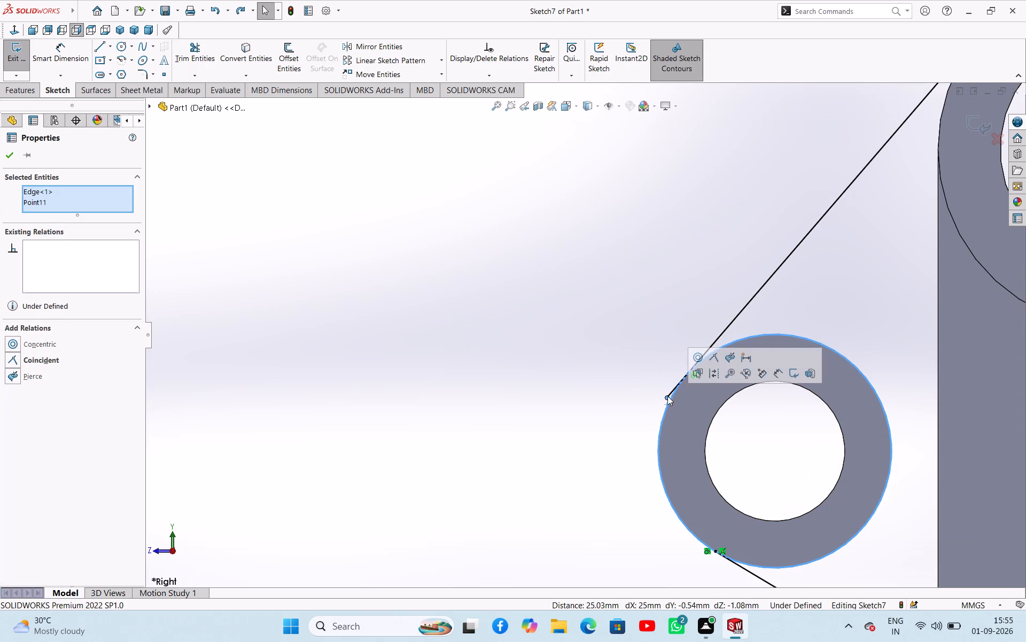
{"action": "left_click", "coordinate": [708, 356]}
{"action": "left_click", "coordinate": [574, 342]}
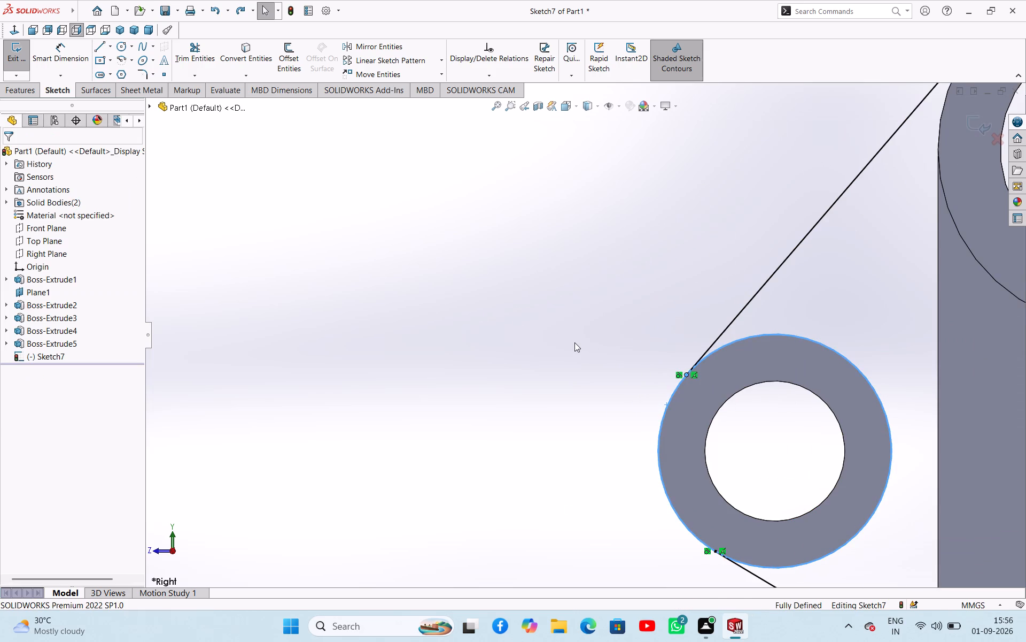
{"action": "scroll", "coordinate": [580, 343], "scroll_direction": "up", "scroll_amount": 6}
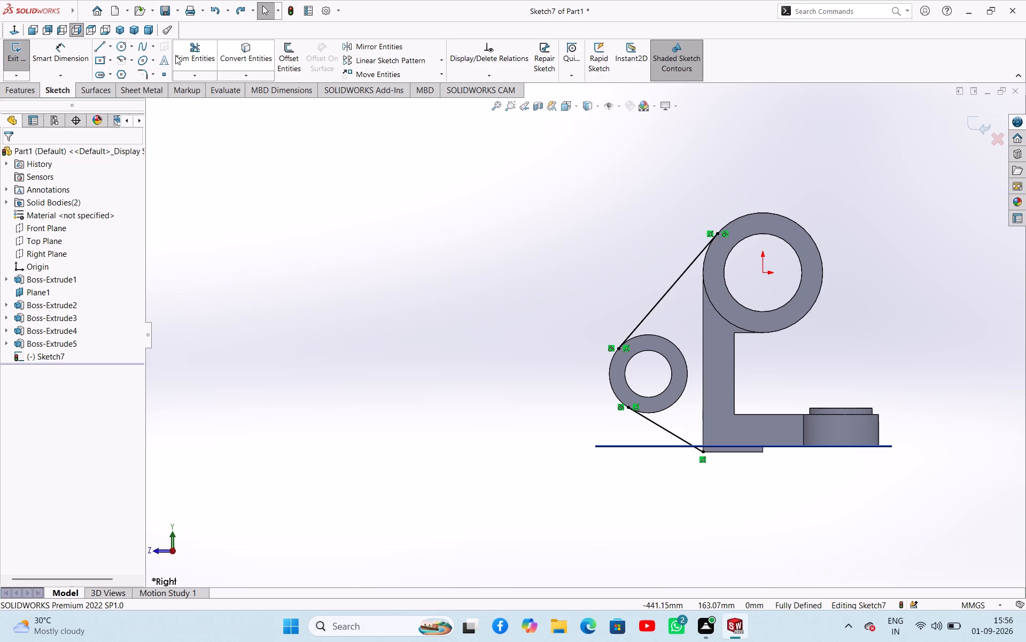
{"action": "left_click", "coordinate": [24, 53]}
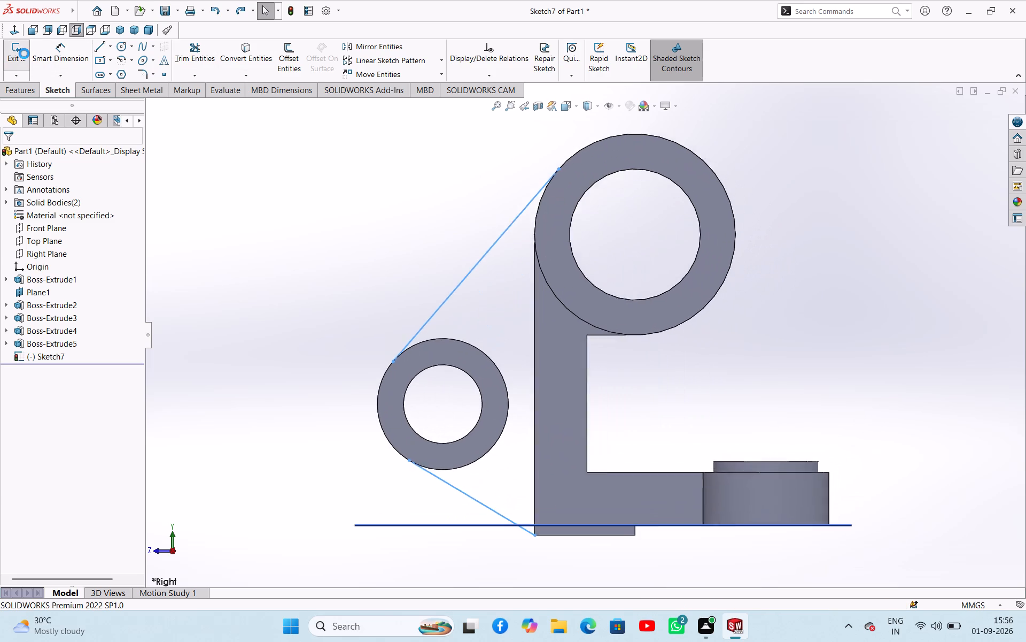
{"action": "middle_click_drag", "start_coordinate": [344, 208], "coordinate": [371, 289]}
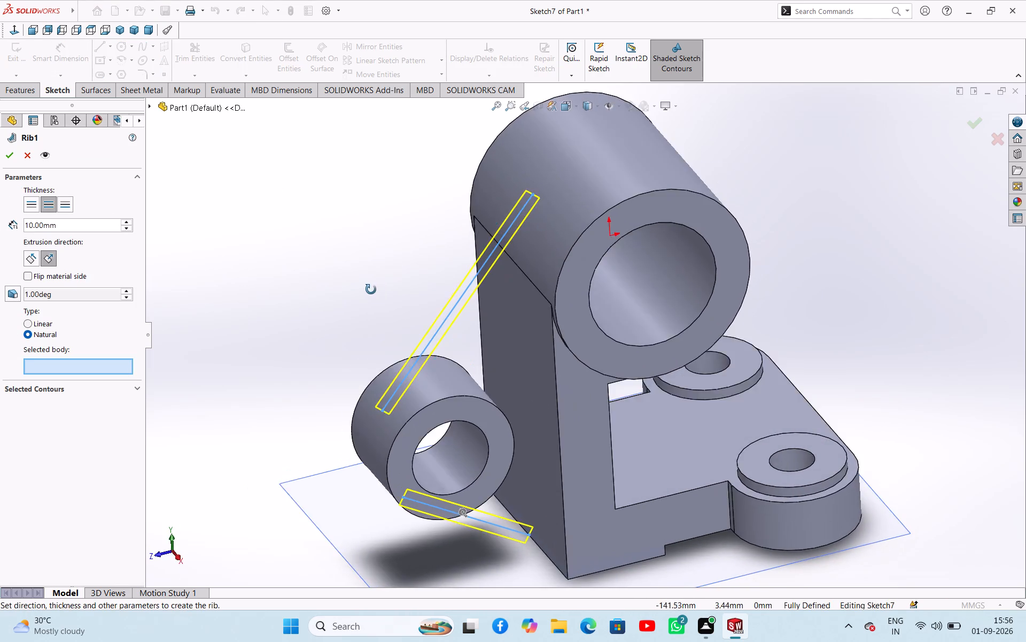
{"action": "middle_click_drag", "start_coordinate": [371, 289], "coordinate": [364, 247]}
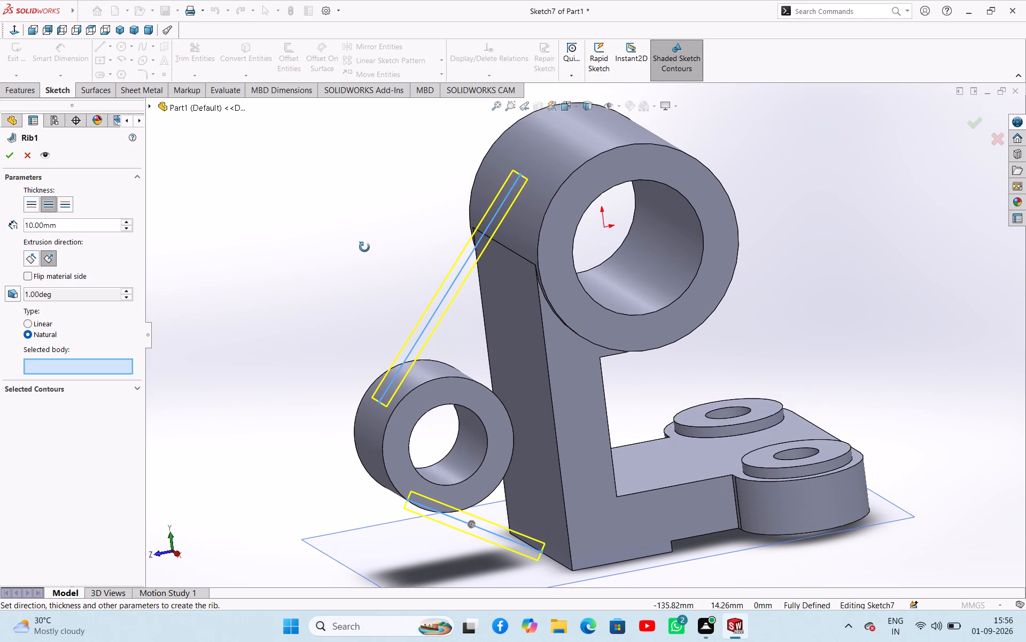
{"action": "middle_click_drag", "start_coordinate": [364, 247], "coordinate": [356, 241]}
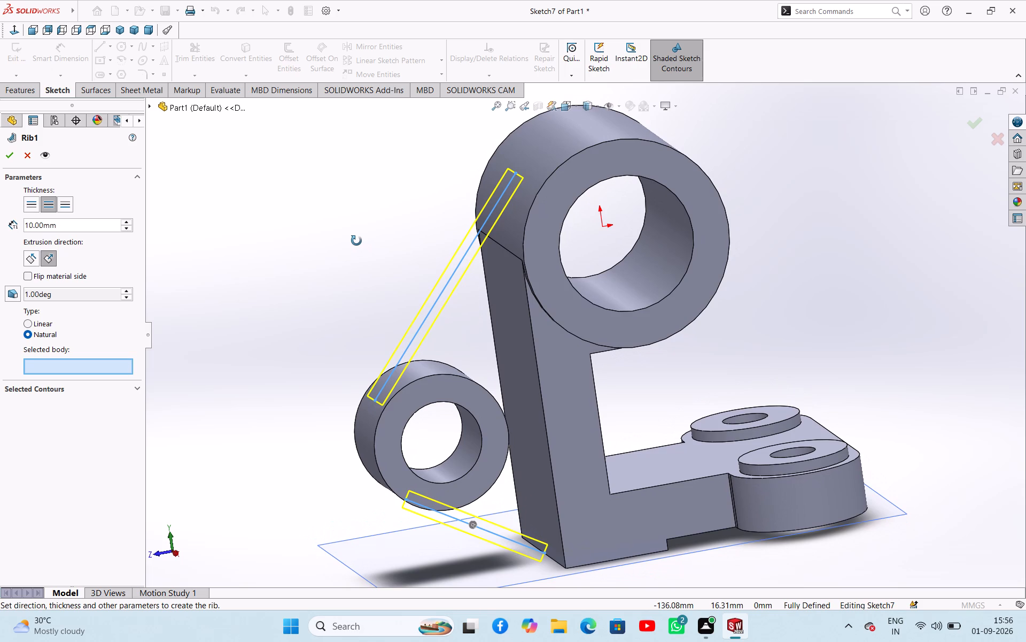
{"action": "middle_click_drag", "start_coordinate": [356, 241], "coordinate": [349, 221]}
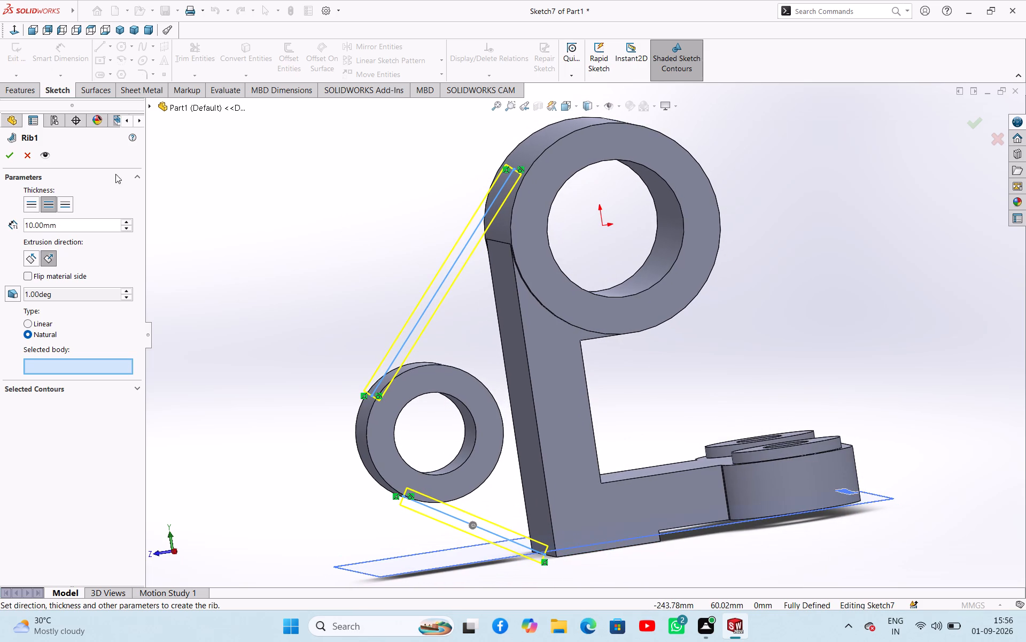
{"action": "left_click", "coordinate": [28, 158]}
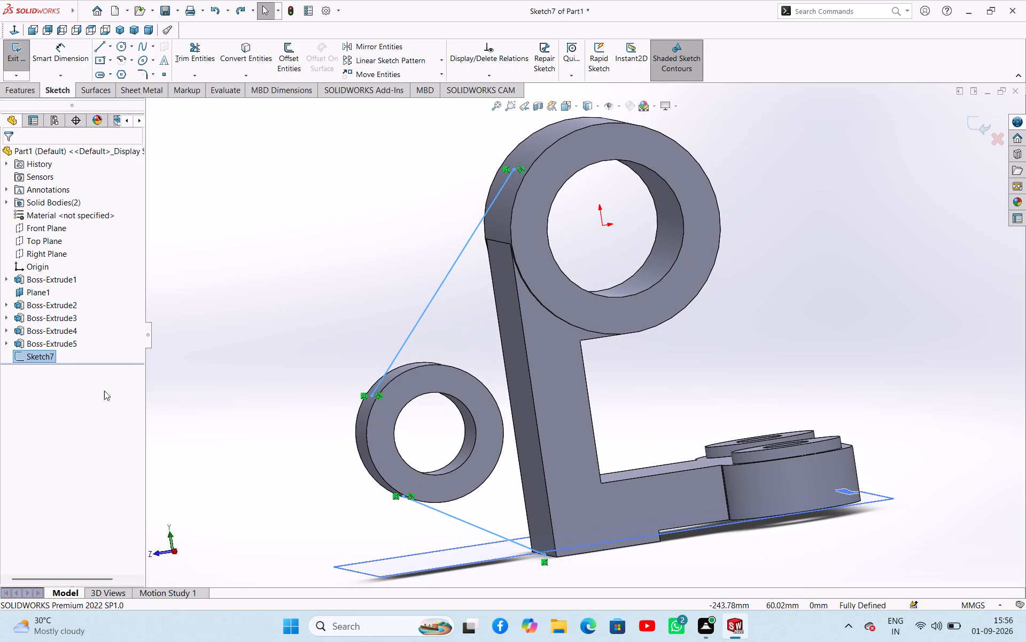
Exit the rib sketch and delete it from the part.
{"action": "right_click", "coordinate": [45, 353]}
{"action": "left_click_drag", "start_coordinate": [231, 305], "coordinate": [206, 295]}
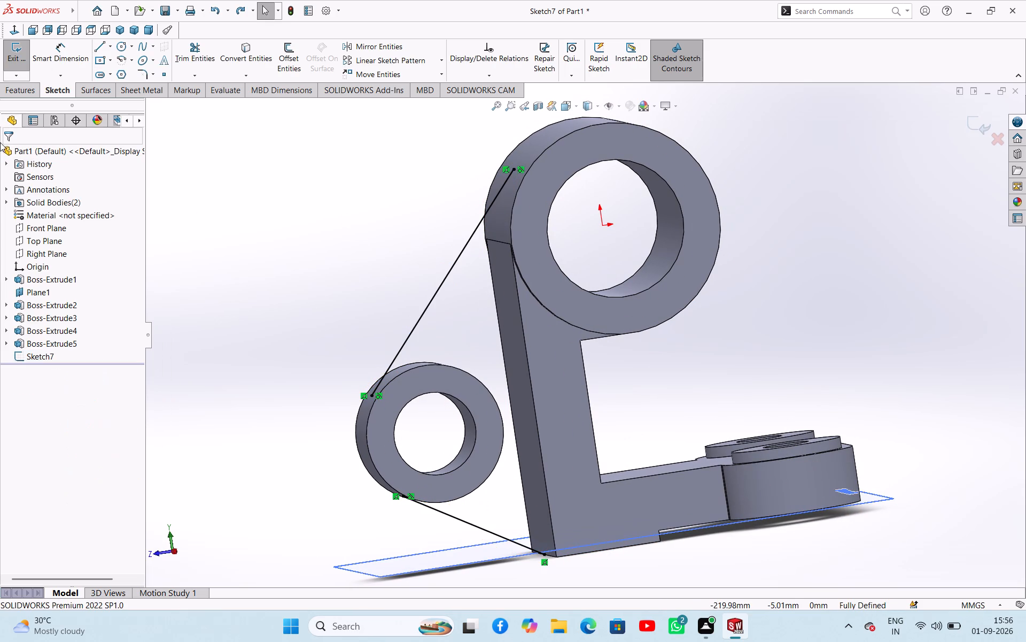
{"action": "left_click", "coordinate": [21, 60]}
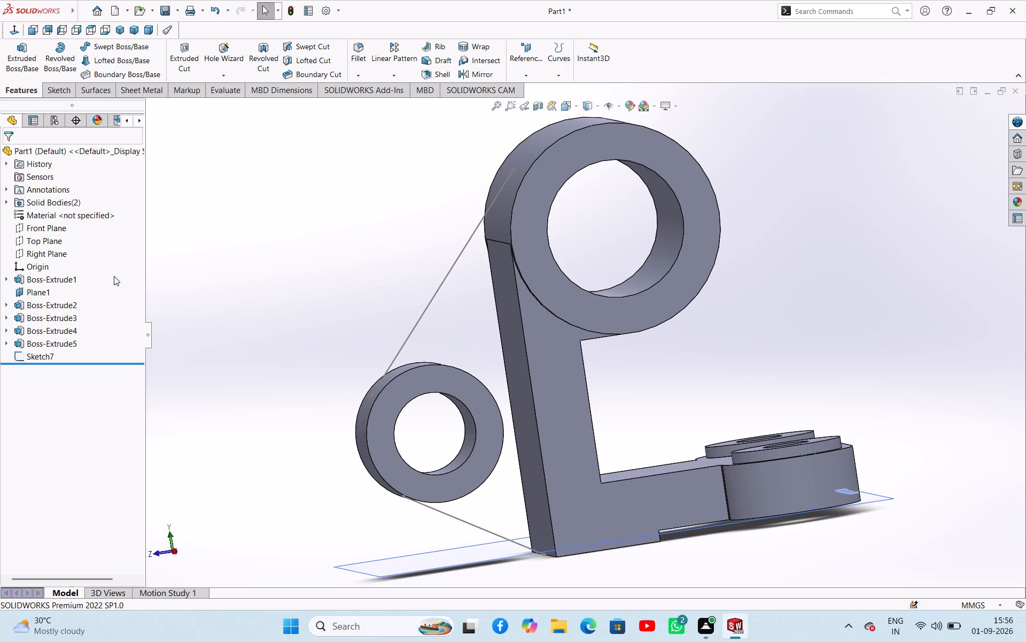
{"action": "right_click", "coordinate": [53, 356]}
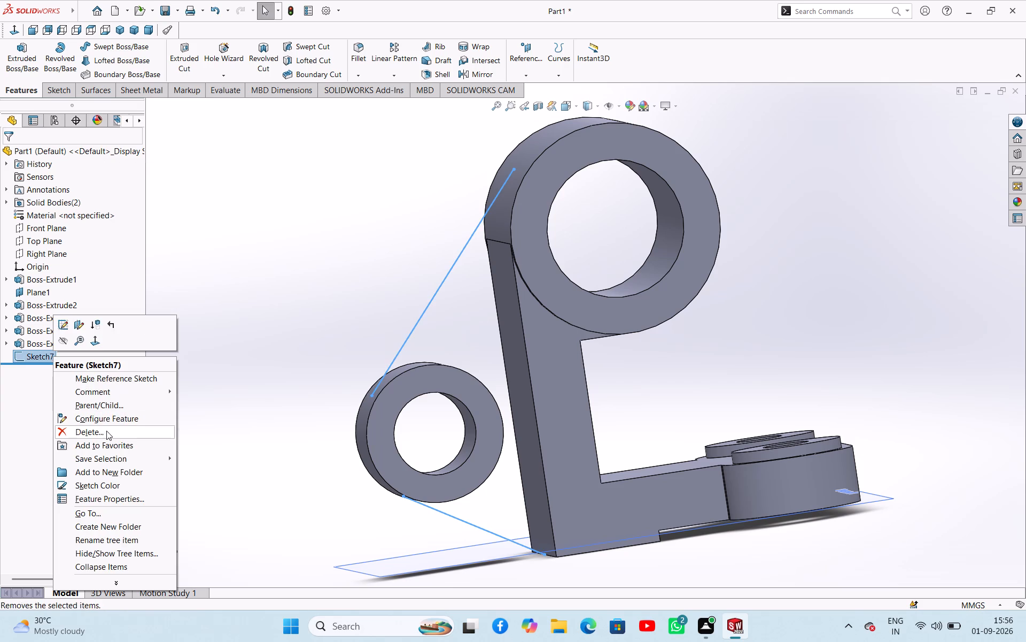
{"action": "left_click_drag", "start_coordinate": [106, 431], "coordinate": [110, 420]}
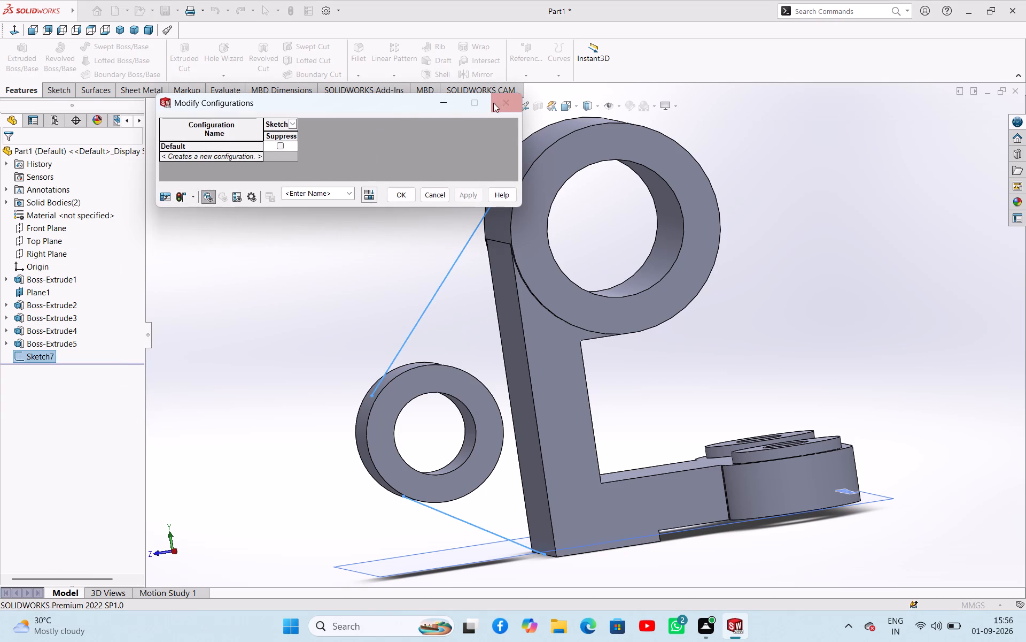
{"action": "left_click", "coordinate": [514, 100]}
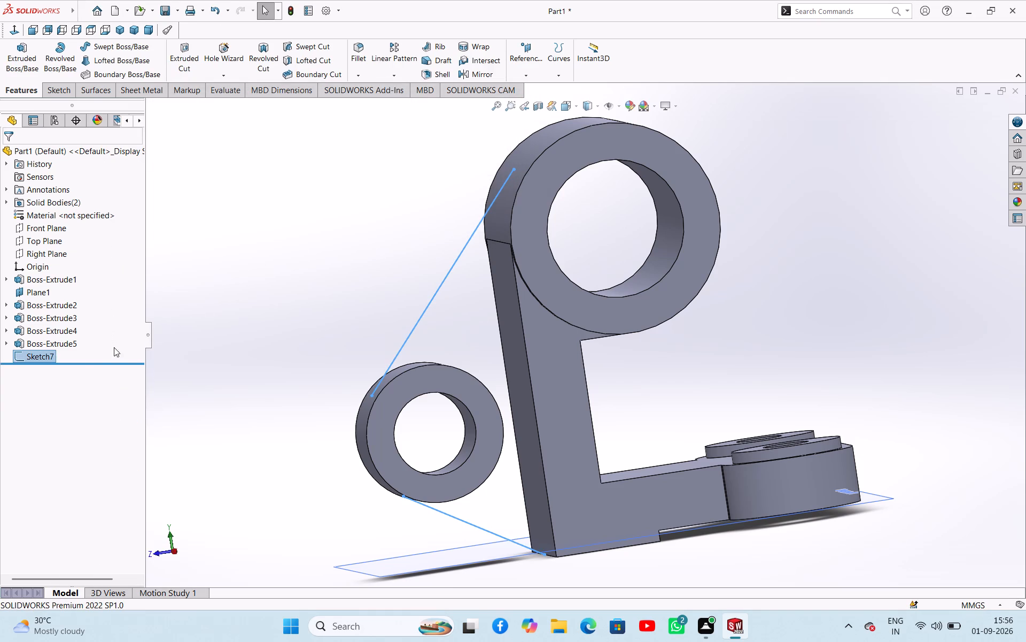
{"action": "right_click", "coordinate": [33, 356]}
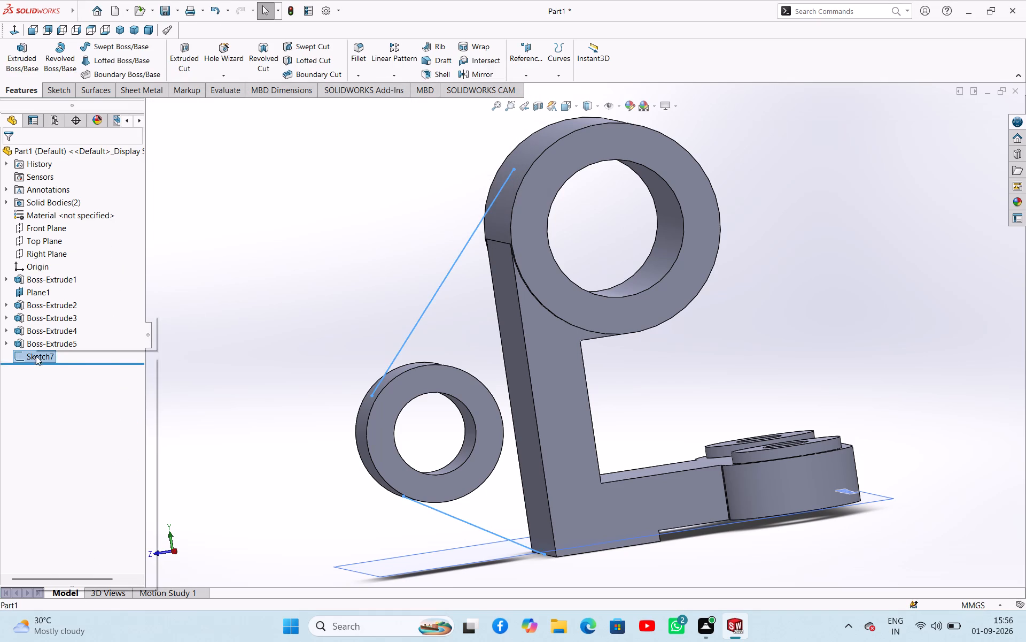
{"action": "left_click", "coordinate": [69, 433]}
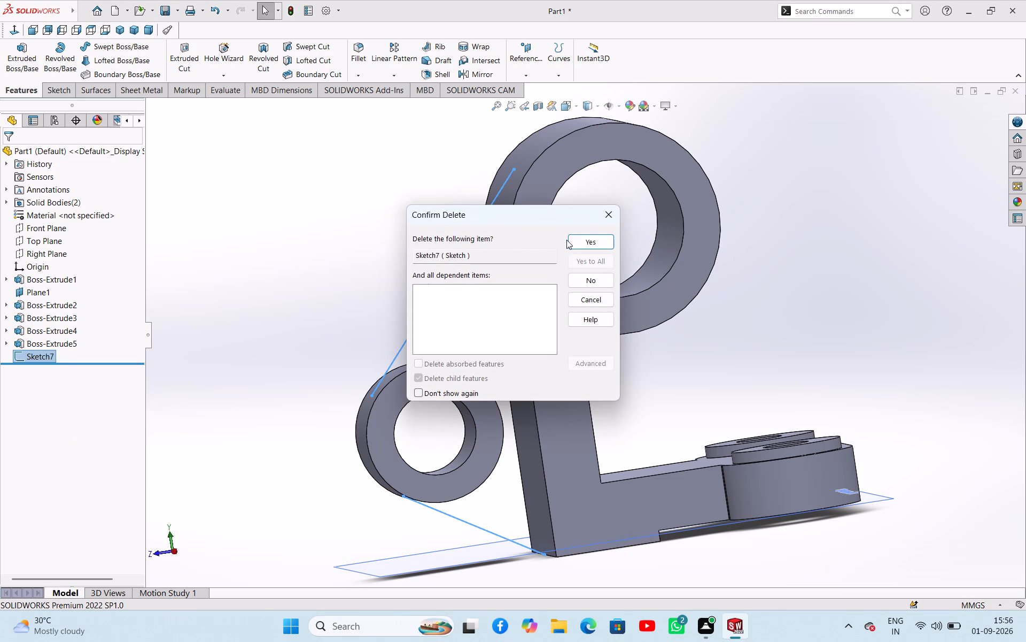
{"action": "left_click", "coordinate": [582, 240]}
{"action": "left_click", "coordinate": [401, 246]}
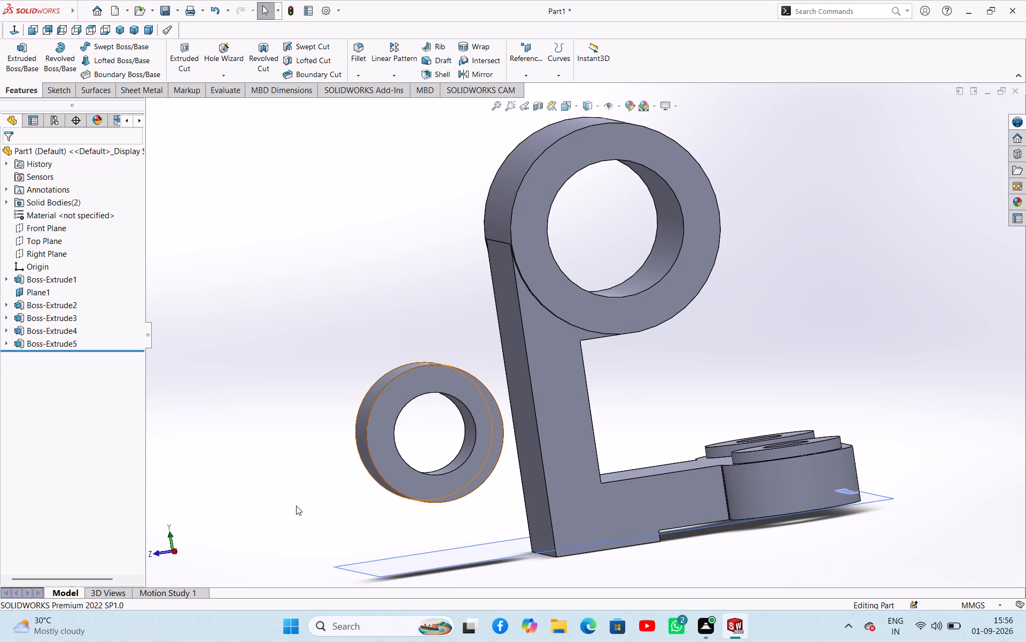
In a new Right Plane sketch, draw a line about 145 mm long from the small cylinder's outer edge to the large cylinder's outer edge.
{"action": "left_click", "coordinate": [175, 549]}
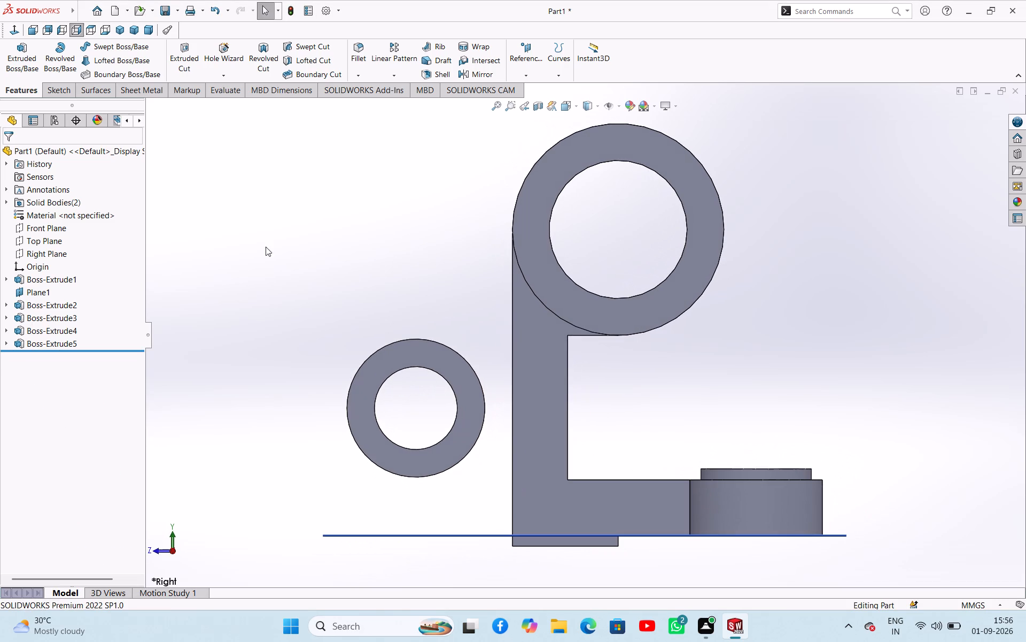
{"action": "left_click", "coordinate": [267, 234]}
{"action": "left_click", "coordinate": [59, 257]}
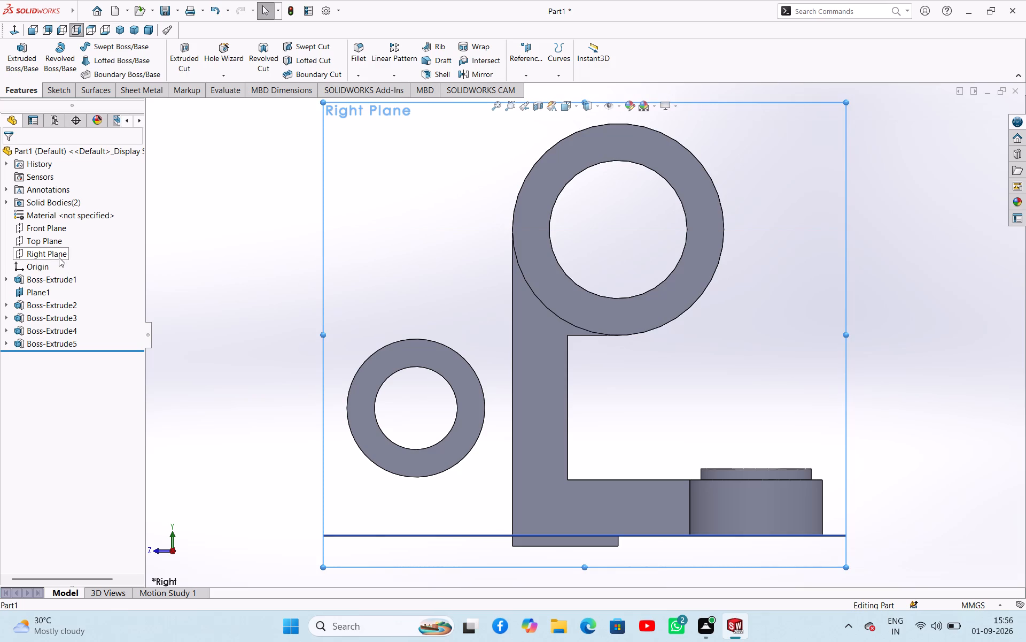
{"action": "left_click", "coordinate": [69, 240]}
{"action": "left_click", "coordinate": [189, 251]}
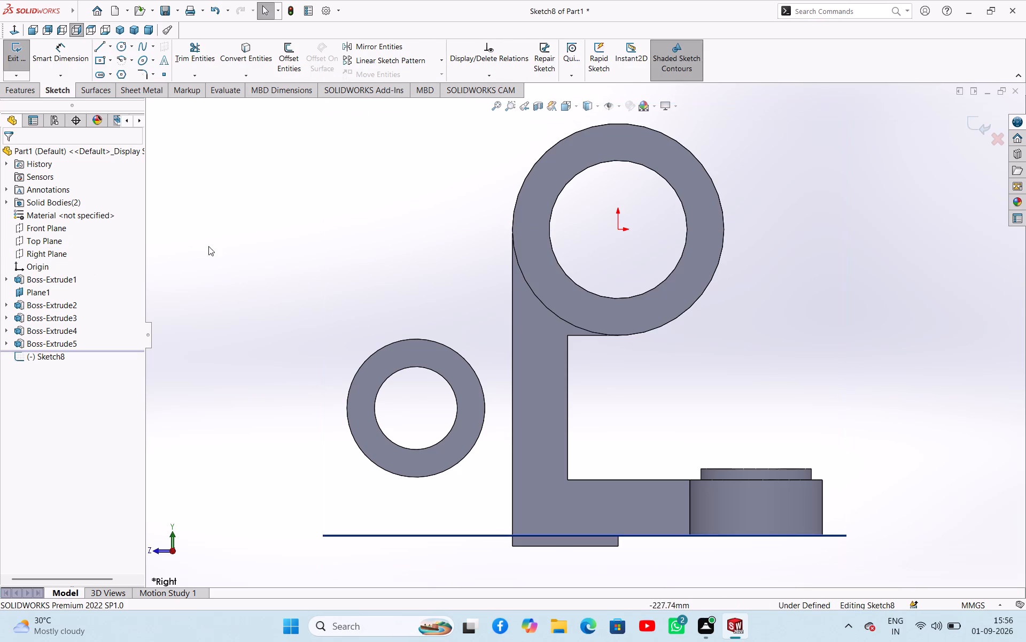
{"action": "right_click_drag", "start_coordinate": [268, 248], "coordinate": [220, 253]}
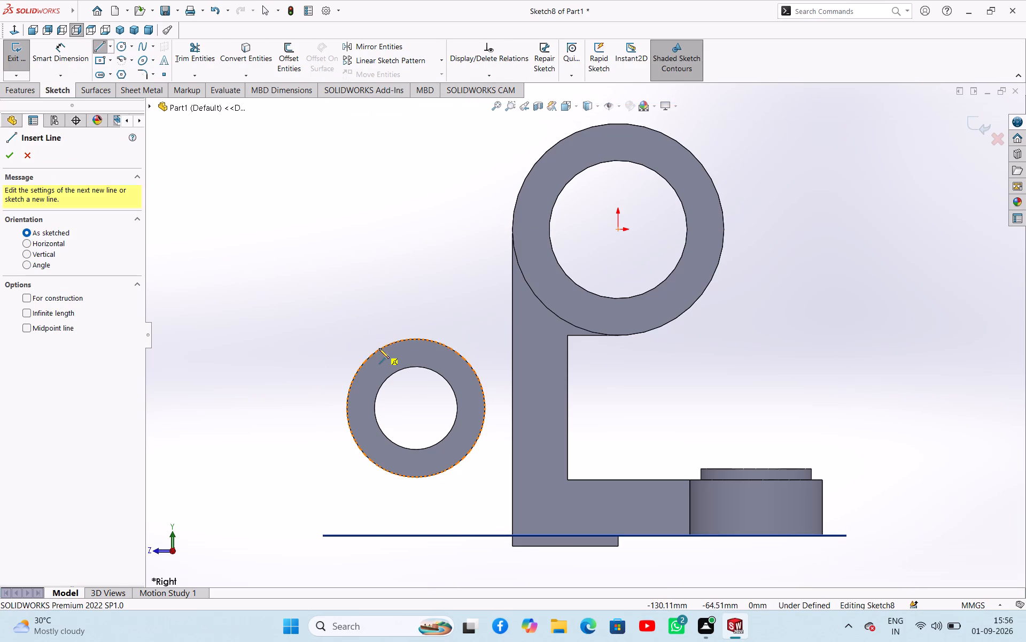
{"action": "left_click", "coordinate": [378, 347]}
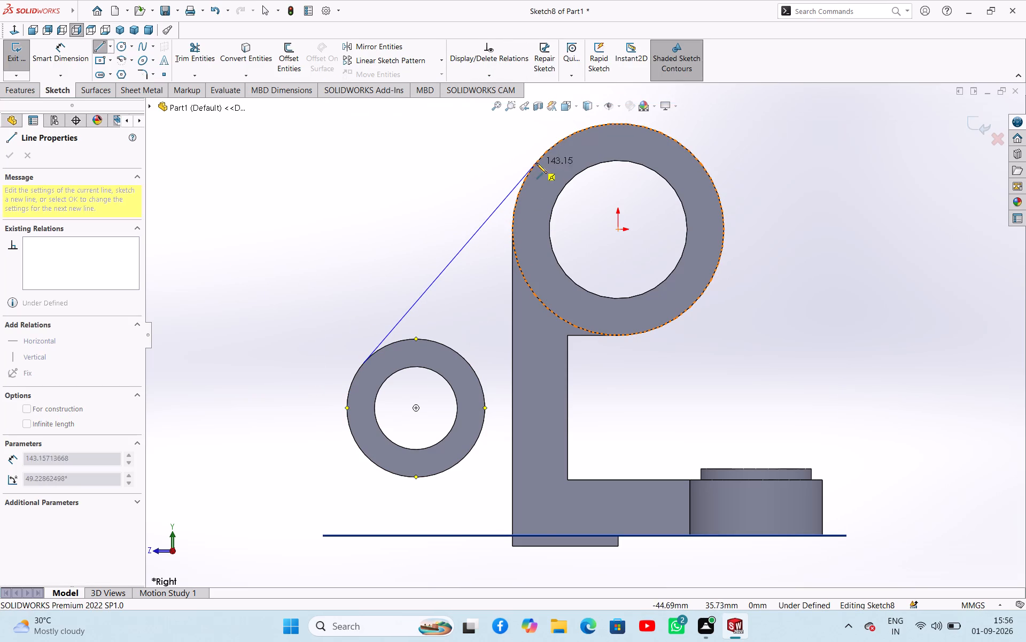
{"action": "left_click", "coordinate": [537, 162]}
{"action": "right_click", "coordinate": [359, 193]}
{"action": "left_click", "coordinate": [371, 197]}
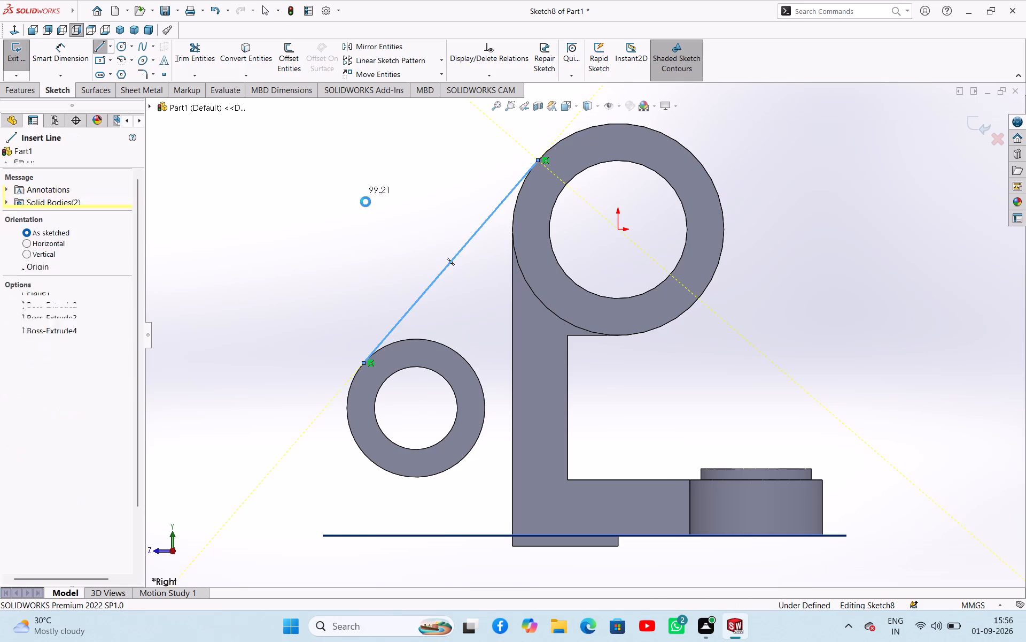
Draw a lower line about 95 mm long from the web's outer bottom corner to the small cylinder's lower outer edge.
{"action": "right_click_drag", "start_coordinate": [366, 202], "coordinate": [318, 211]}
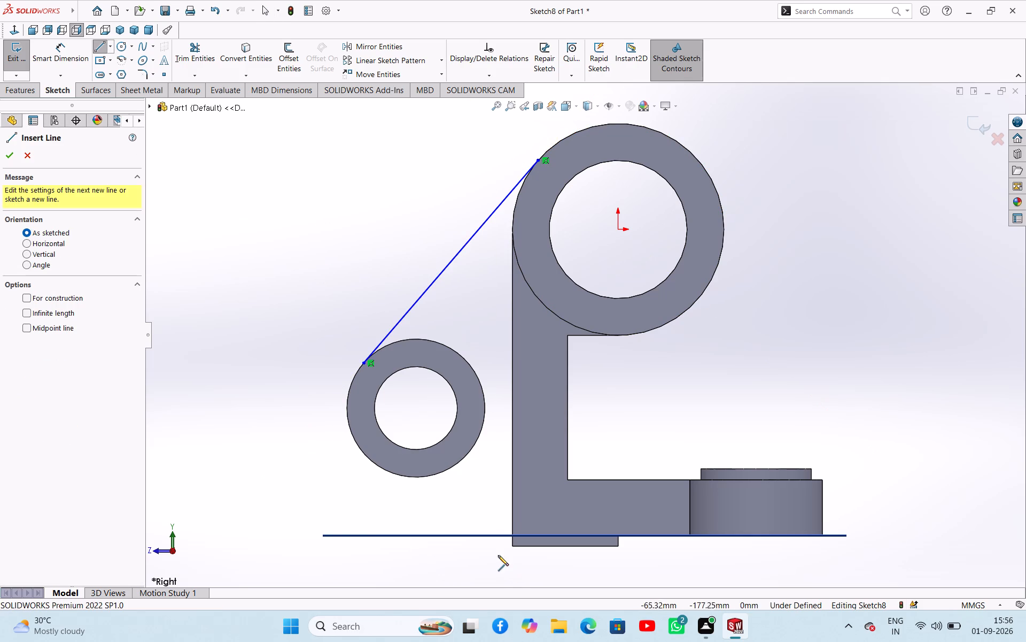
{"action": "left_click", "coordinate": [511, 546]}
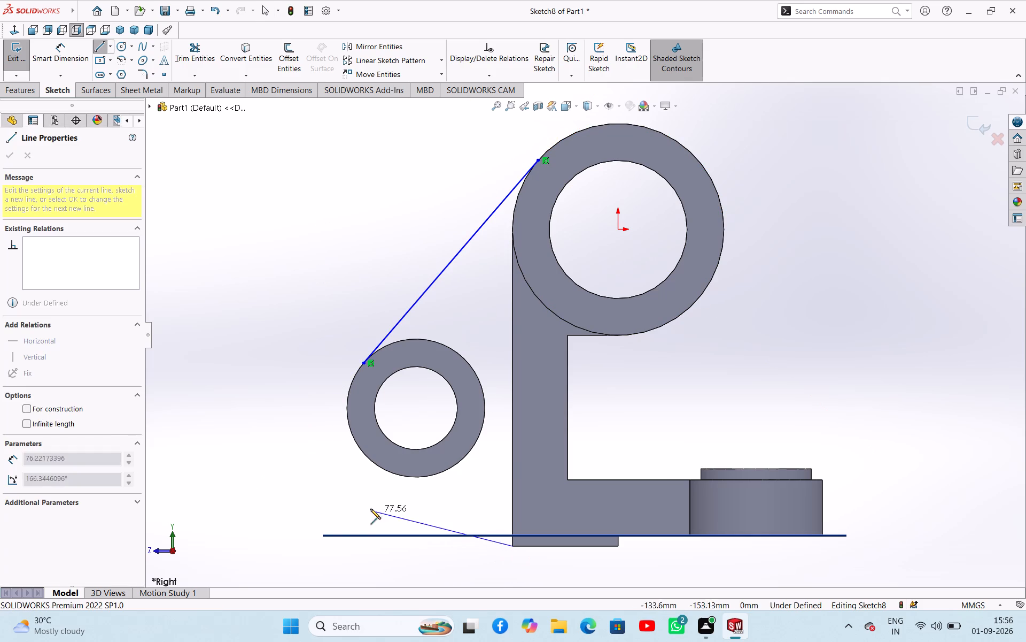
{"action": "left_click", "coordinate": [361, 454]}
{"action": "right_click", "coordinate": [282, 460]}
{"action": "left_click", "coordinate": [309, 468]}
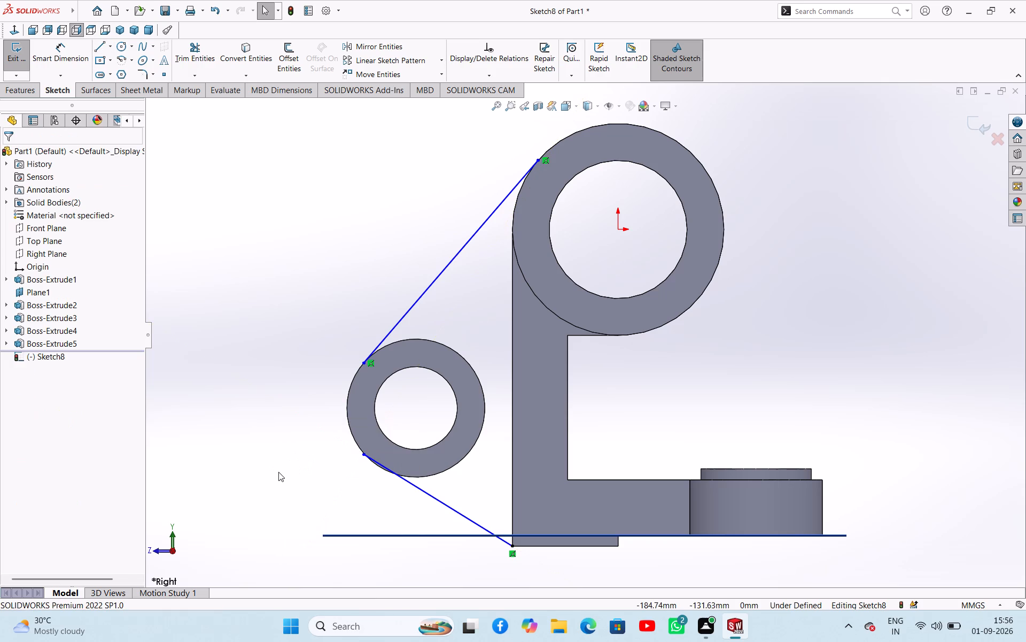
Draw a 172 mm vertical line along the web's outer edge, from its bottom corner up to the large cylinder.
{"action": "right_click_drag", "start_coordinate": [276, 464], "coordinate": [206, 470]}
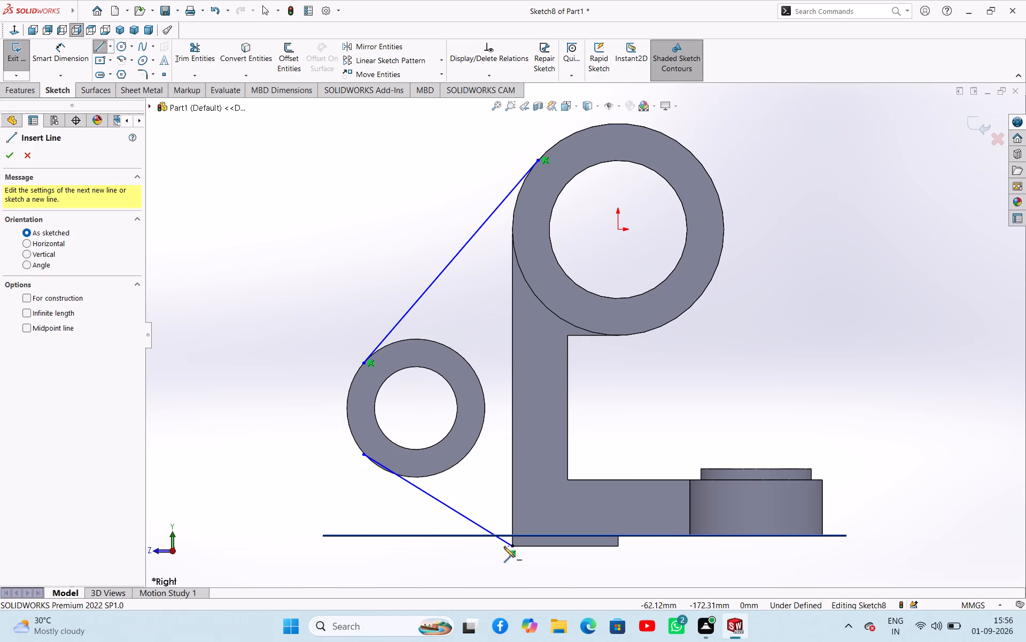
{"action": "left_click", "coordinate": [513, 546]}
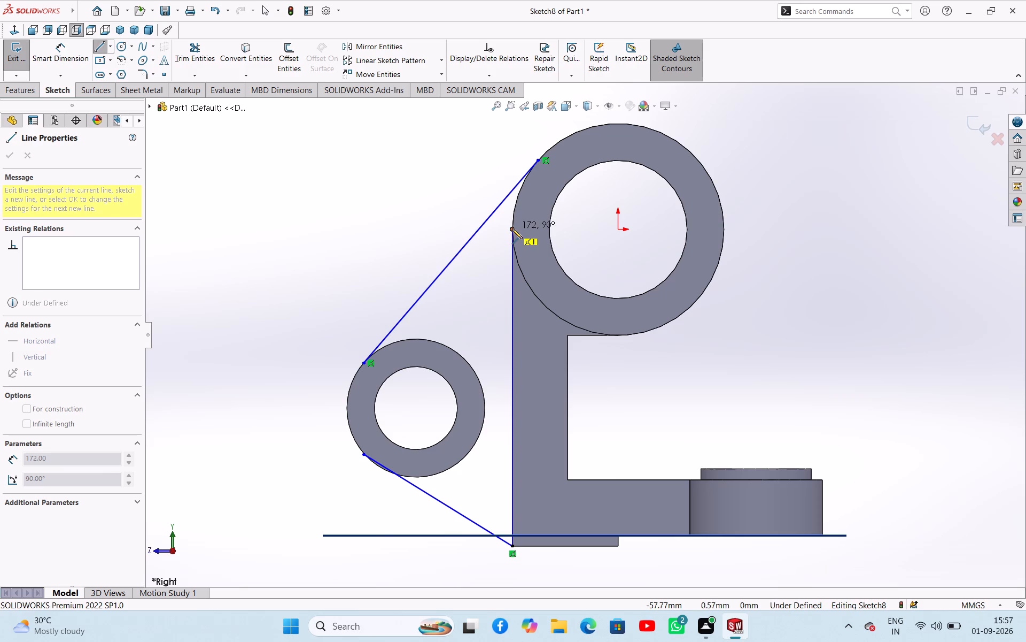
{"action": "left_click", "coordinate": [512, 228]}
{"action": "right_click", "coordinate": [392, 236]}
{"action": "left_click", "coordinate": [416, 243]}
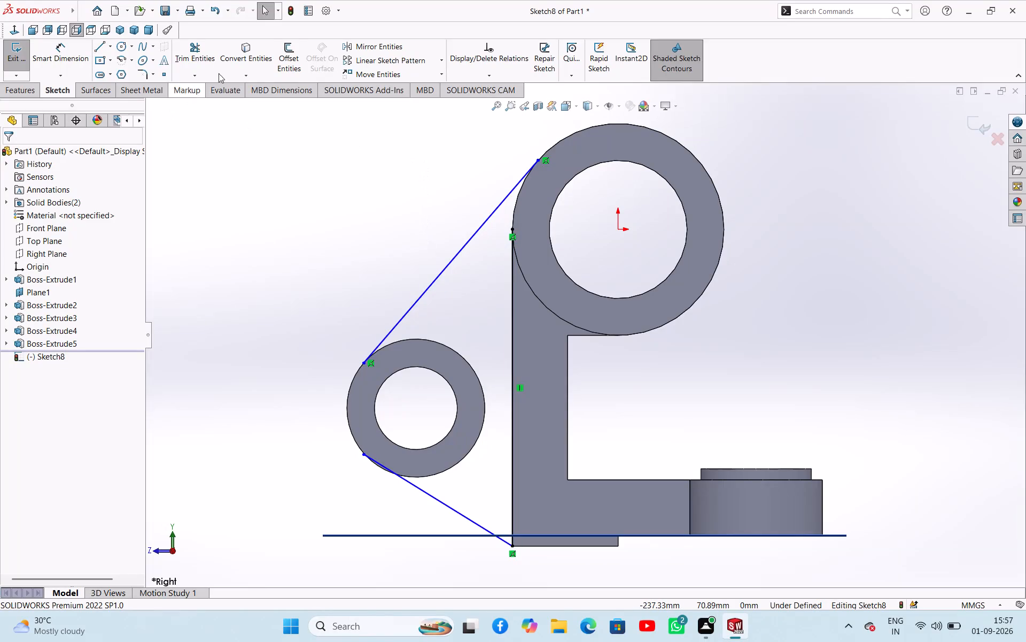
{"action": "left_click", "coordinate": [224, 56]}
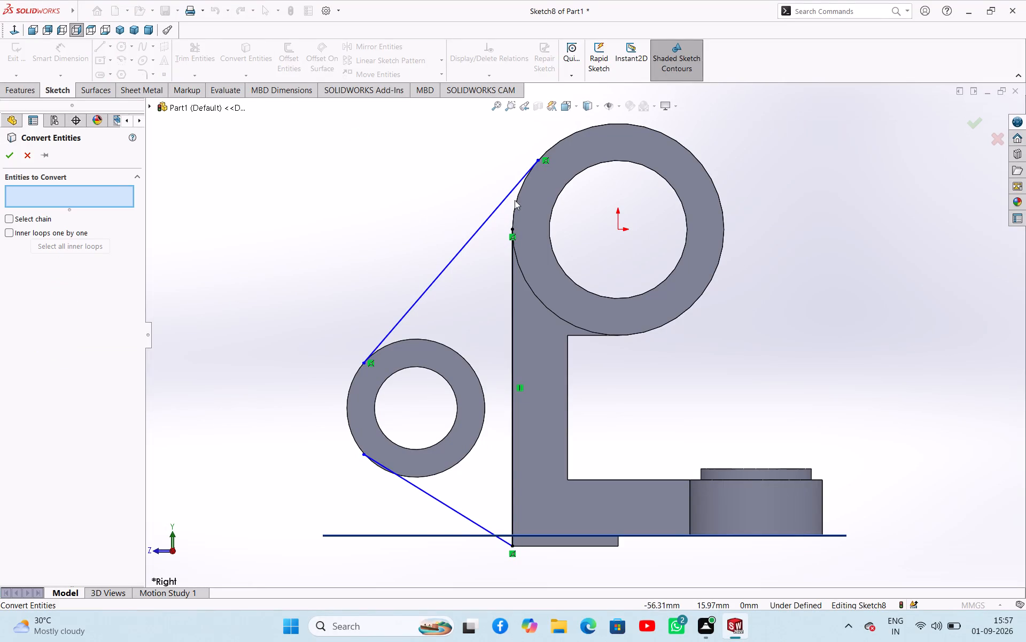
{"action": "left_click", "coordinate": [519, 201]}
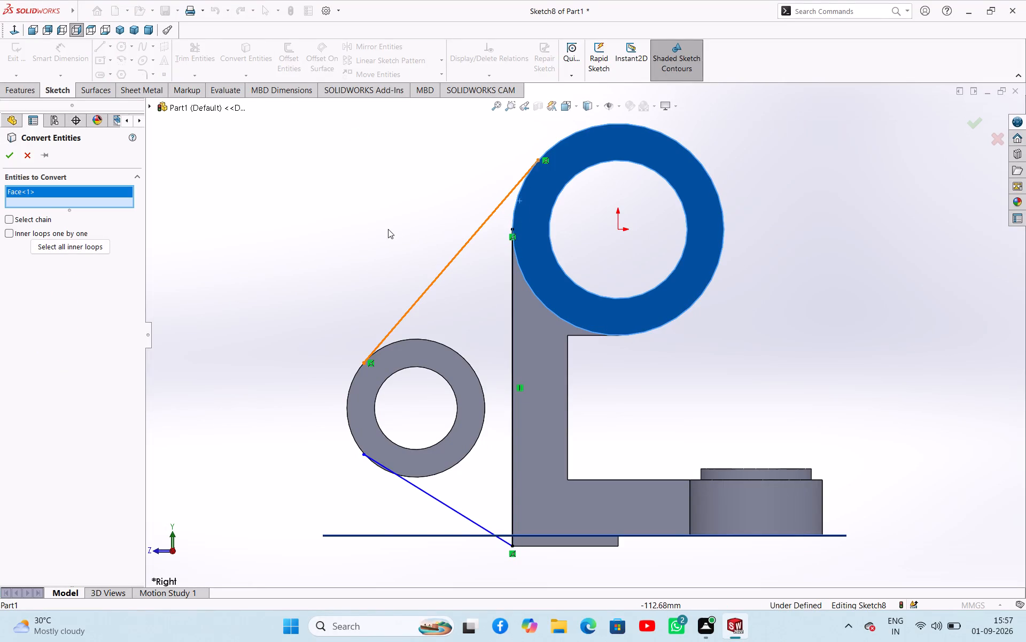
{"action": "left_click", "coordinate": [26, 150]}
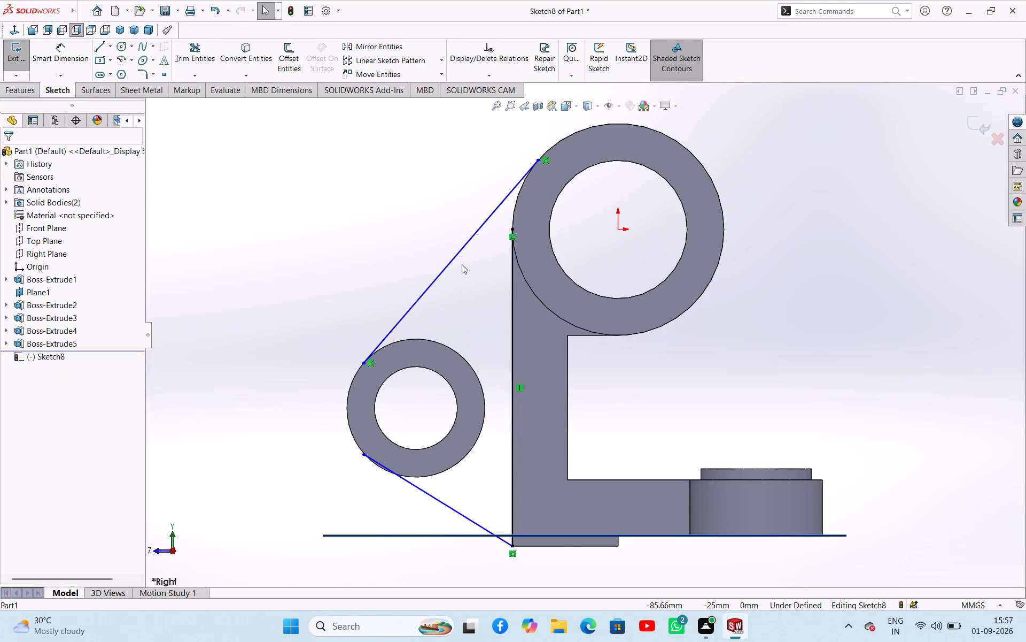
Convert the outer circular edges of the large and small cylinders into sketch entities.
{"action": "left_click", "coordinate": [512, 213]}
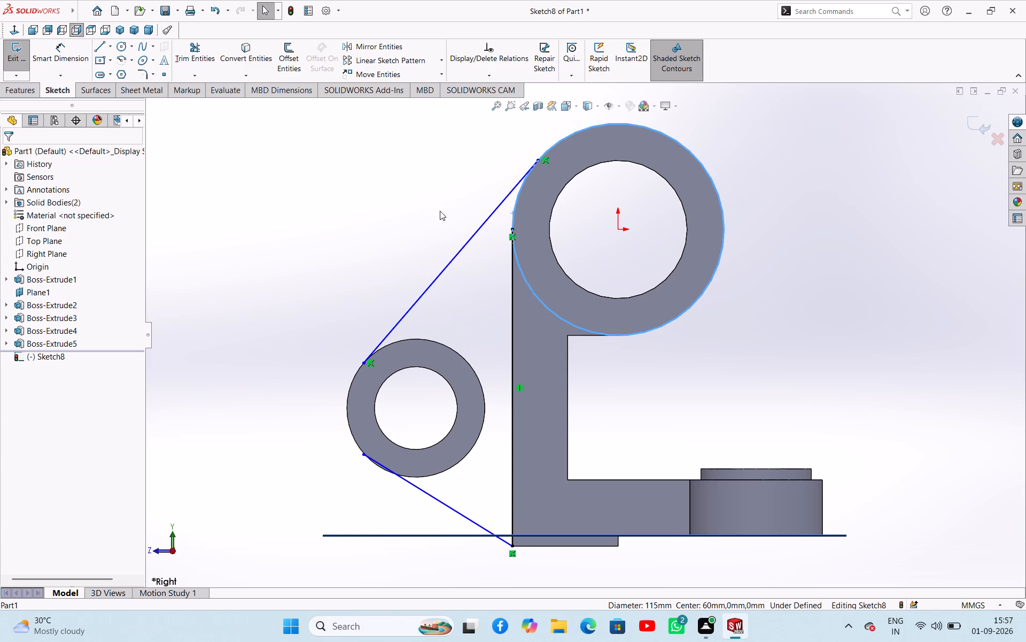
{"action": "left_click", "coordinate": [256, 51]}
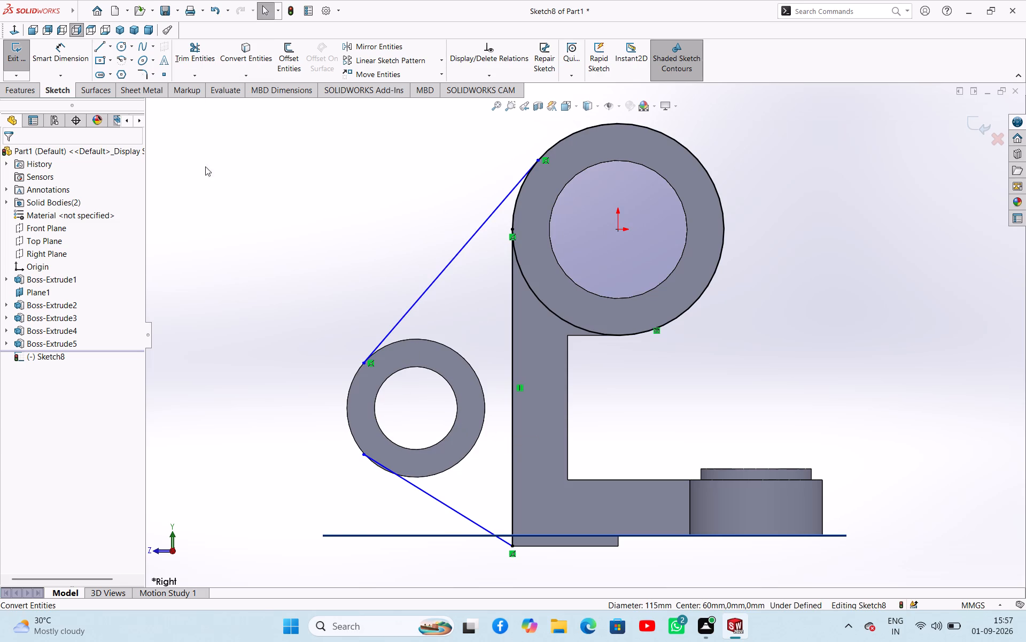
{"action": "left_click", "coordinate": [250, 53]}
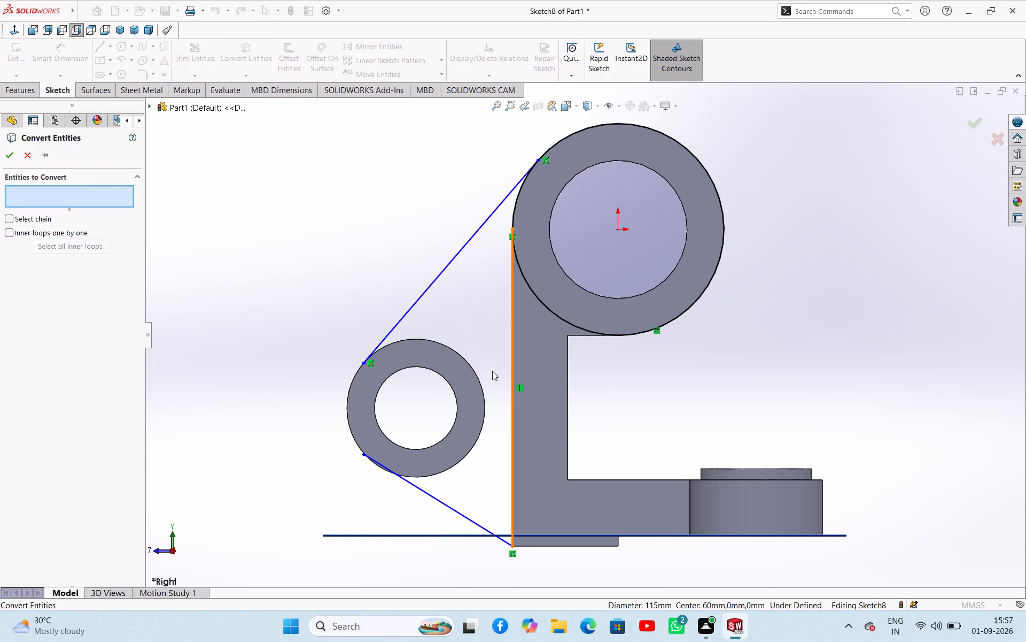
{"action": "left_click", "coordinate": [479, 380]}
{"action": "right_click", "coordinate": [263, 279]}
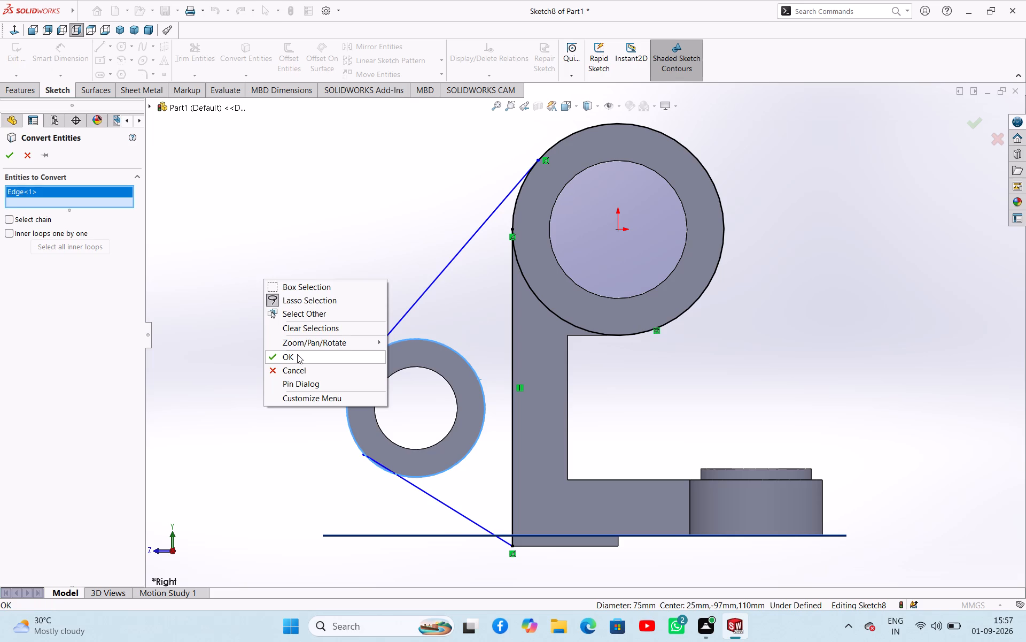
{"action": "left_click", "coordinate": [297, 355]}
{"action": "left_click", "coordinate": [262, 314]}
Make the lower sketch line tangent to the small cylinder's converted outer circle.
{"action": "scroll", "coordinate": [389, 459], "scroll_direction": "down", "scroll_amount": 5}
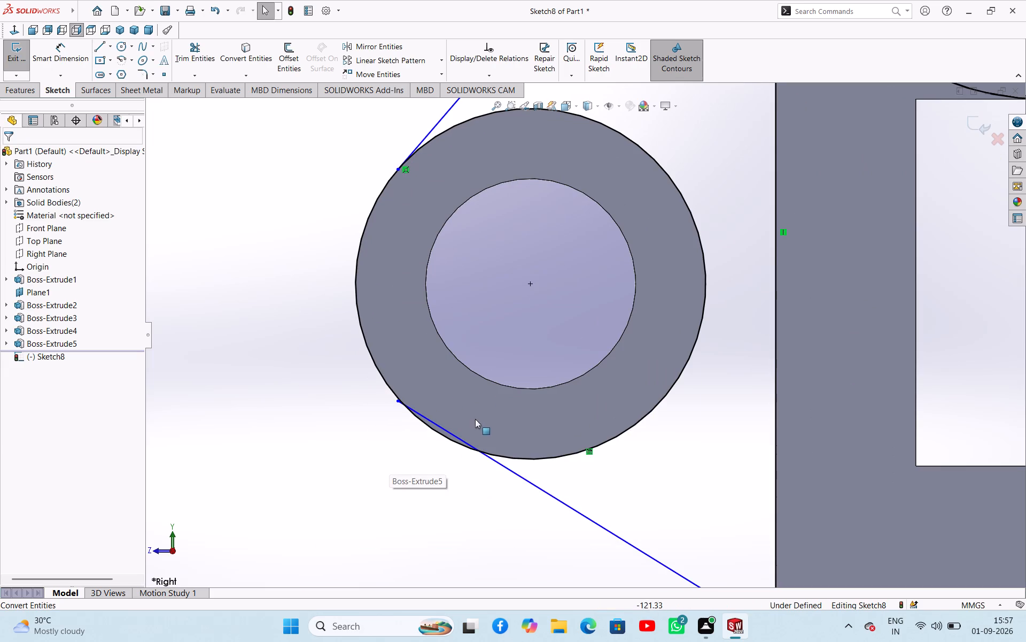
{"action": "left_click", "coordinate": [448, 432], "text": "ctrl"}
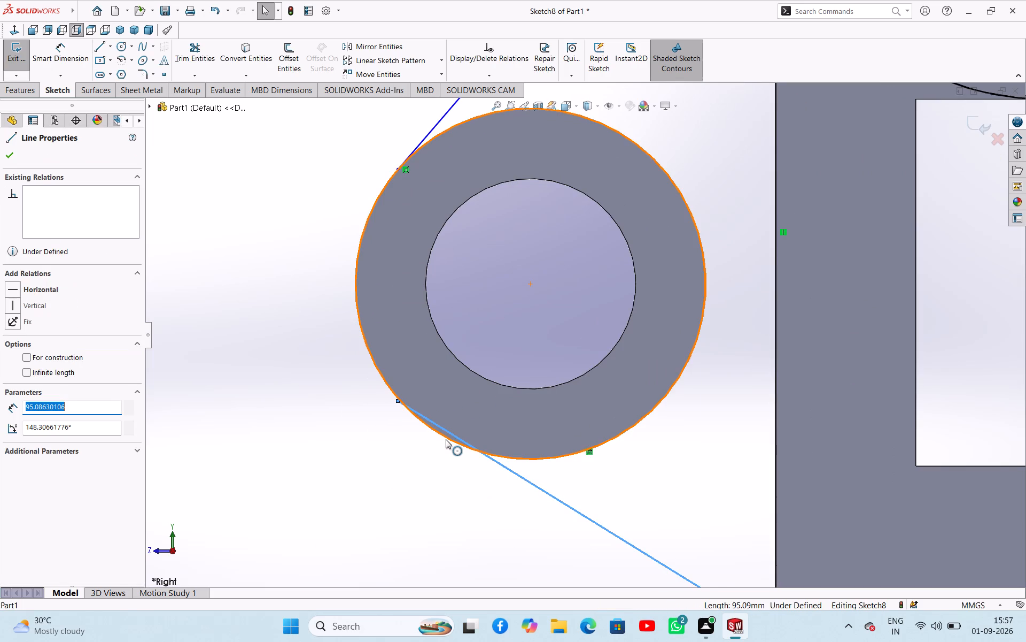
{"action": "left_click", "coordinate": [446, 439], "text": "ctrl"}
{"action": "left_click", "coordinate": [483, 394]}
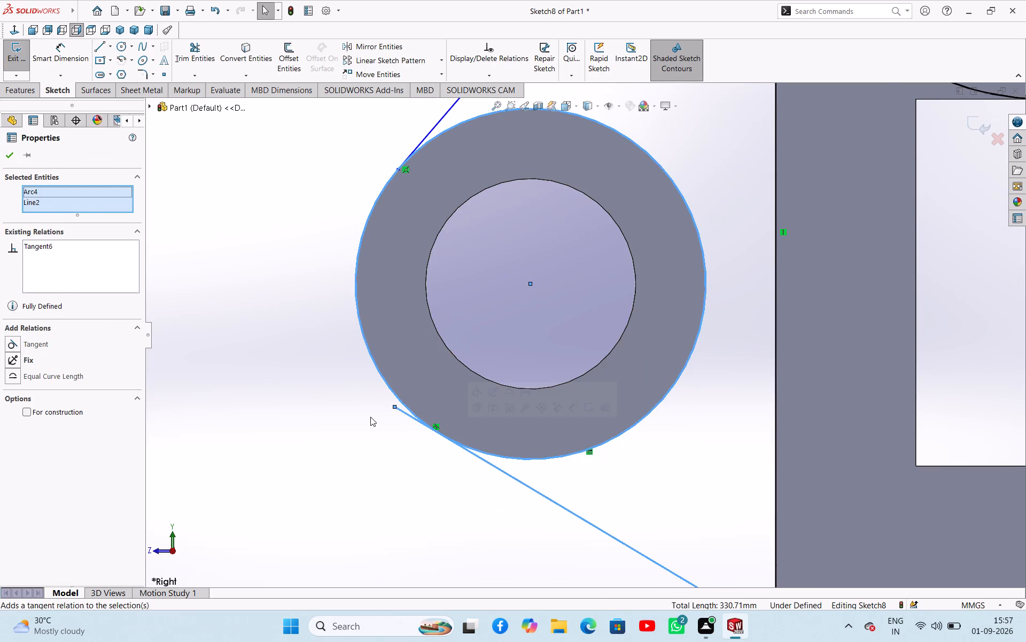
{"action": "left_click", "coordinate": [370, 417]}
Make the upper sketch line tangent to the small cylinder's converted outer circle.
{"action": "scroll", "coordinate": [354, 238], "scroll_direction": "up", "scroll_amount": 8}
{"action": "scroll", "coordinate": [525, 200], "scroll_direction": "down", "scroll_amount": 5}
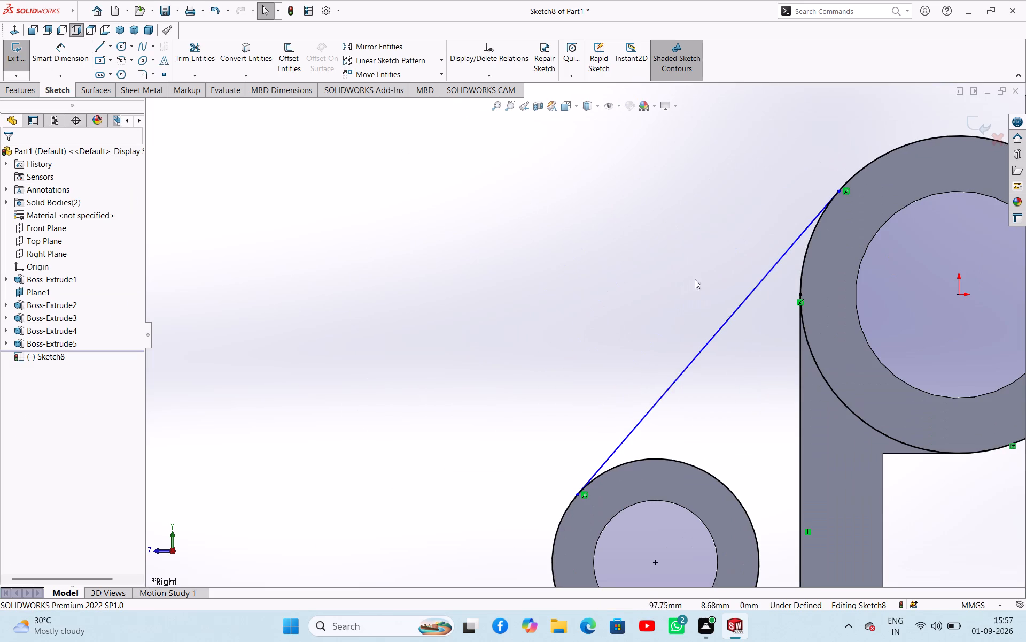
{"action": "left_click", "coordinate": [662, 398]}
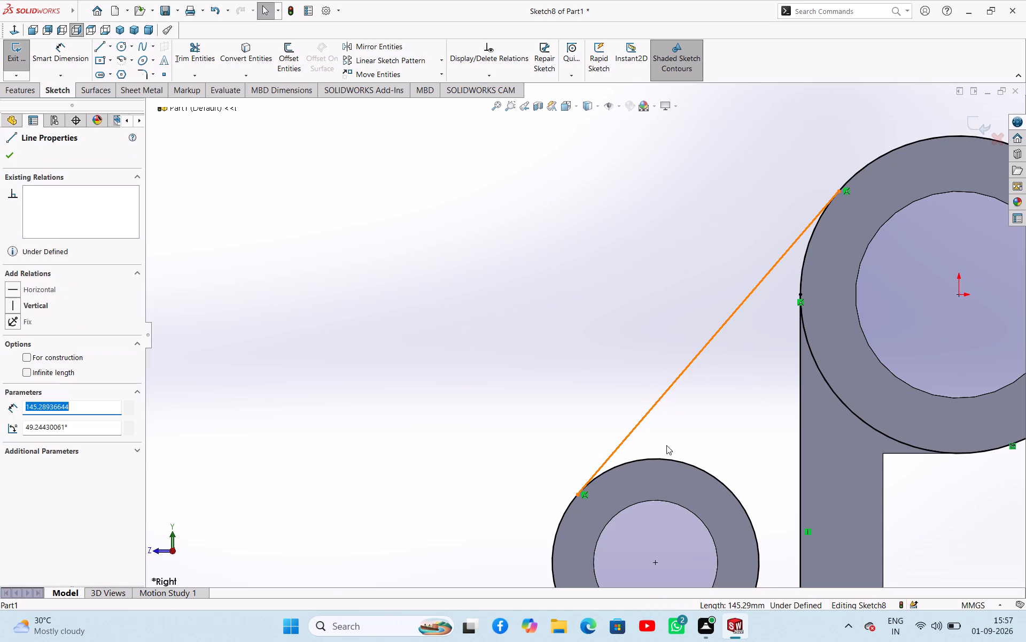
{"action": "left_click", "coordinate": [651, 460], "text": "ctrl"}
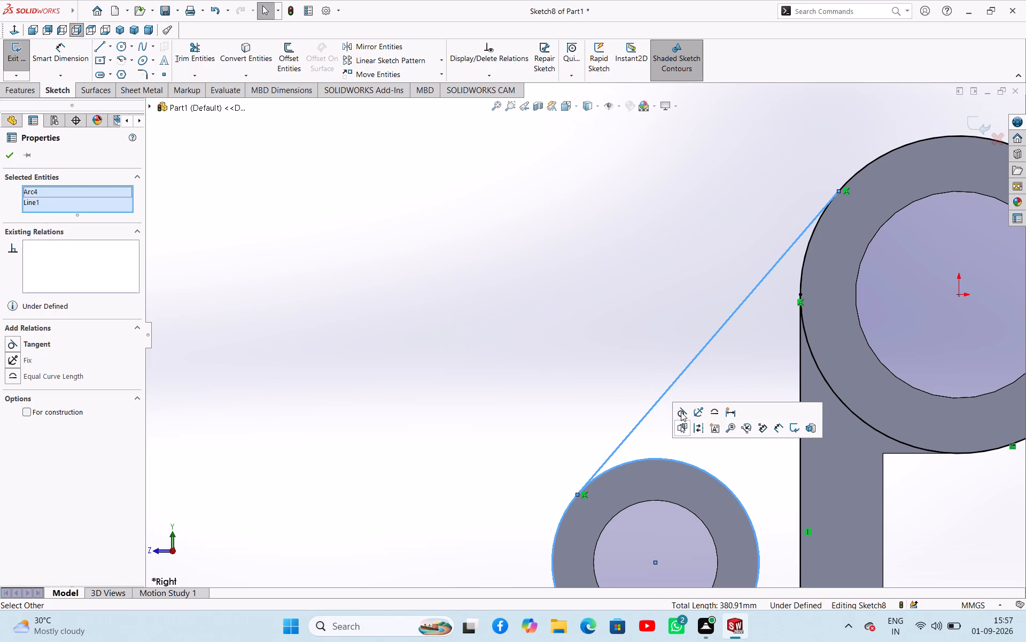
{"action": "left_click", "coordinate": [681, 412]}
{"action": "left_click", "coordinate": [540, 390]}
{"action": "scroll", "coordinate": [721, 366], "scroll_direction": "up", "scroll_amount": 3}
{"action": "scroll", "coordinate": [701, 307], "scroll_direction": "down", "scroll_amount": 3}
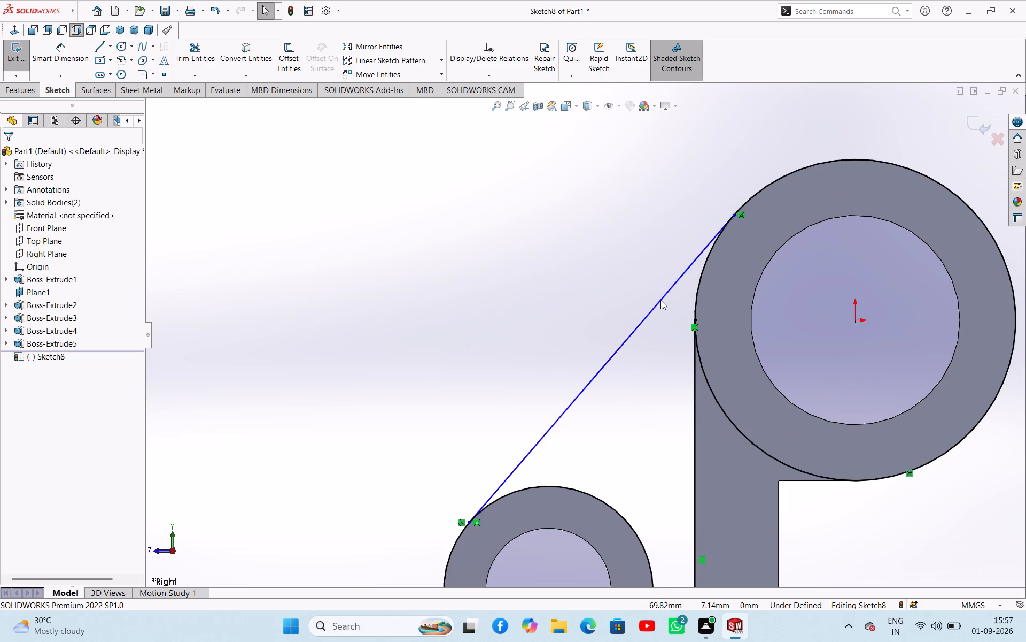
Make the upper sketch line tangent to the large cylinder's converted outer circle.
{"action": "left_click", "coordinate": [657, 300], "text": "ctrl"}
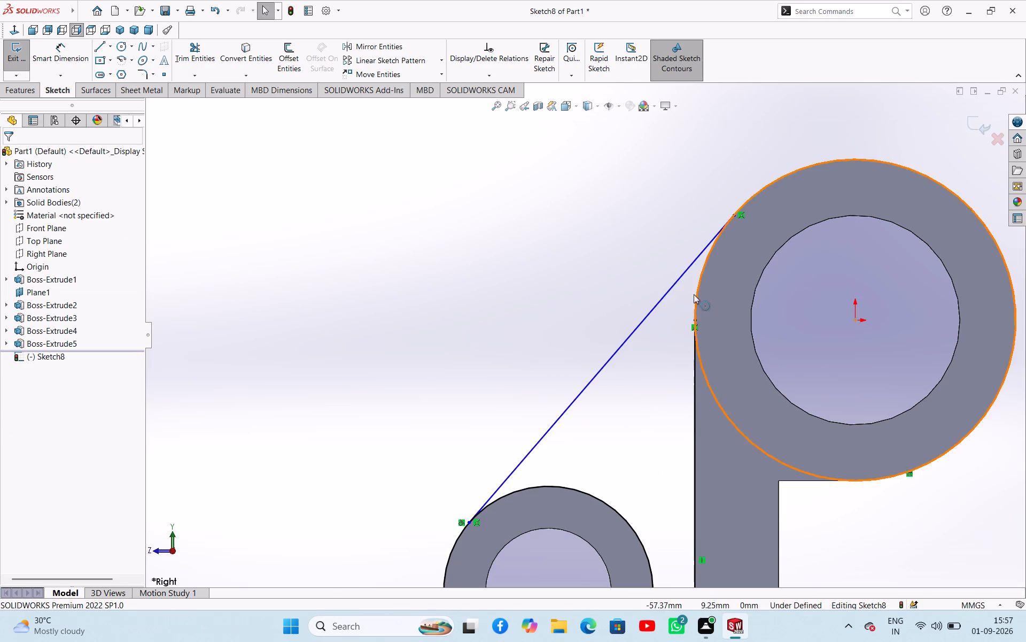
{"action": "left_click", "coordinate": [698, 299], "text": "ctrl"}
{"action": "left_click", "coordinate": [670, 290], "text": "ctrl"}
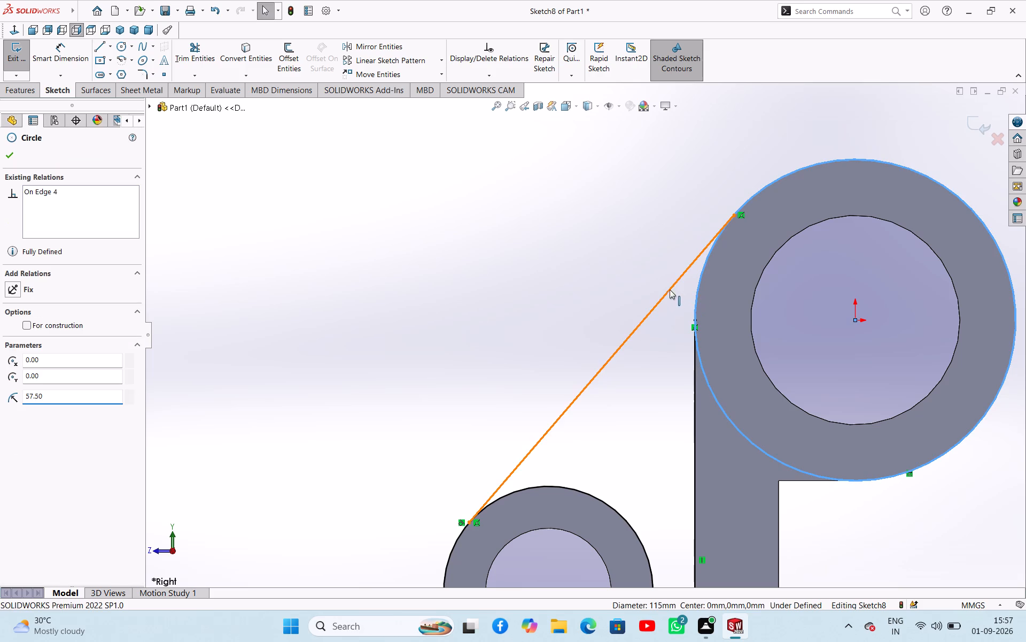
{"action": "left_click", "coordinate": [699, 247]}
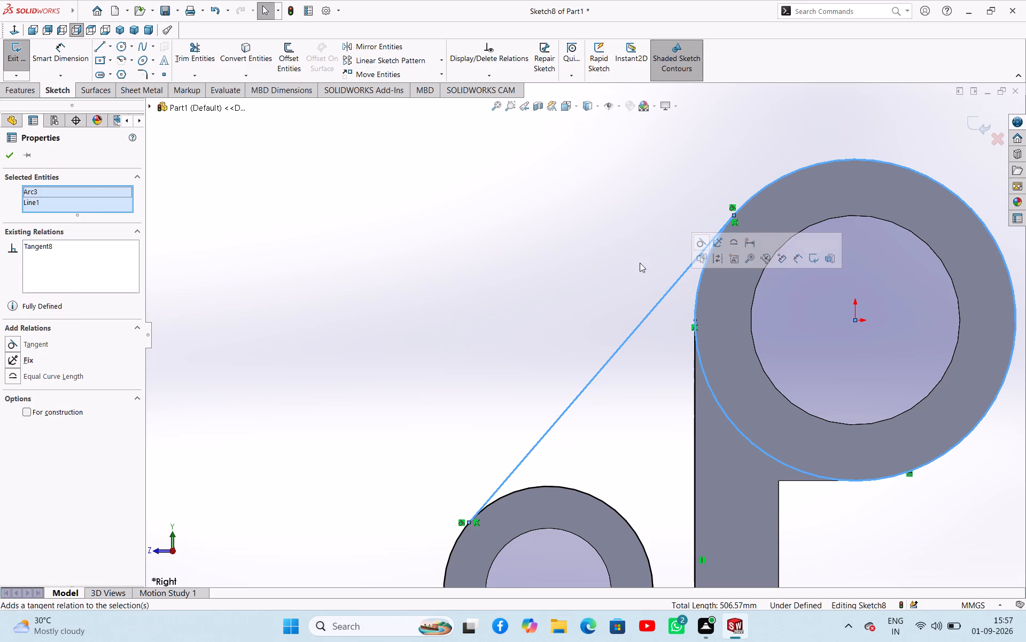
{"action": "left_click", "coordinate": [628, 263]}
Make the free endpoint of the lower sketch line coincident with the small cylinder's converted outer circle.
{"action": "scroll", "coordinate": [635, 315], "scroll_direction": "up", "scroll_amount": 5}
{"action": "scroll", "coordinate": [581, 402], "scroll_direction": "down", "scroll_amount": 1}
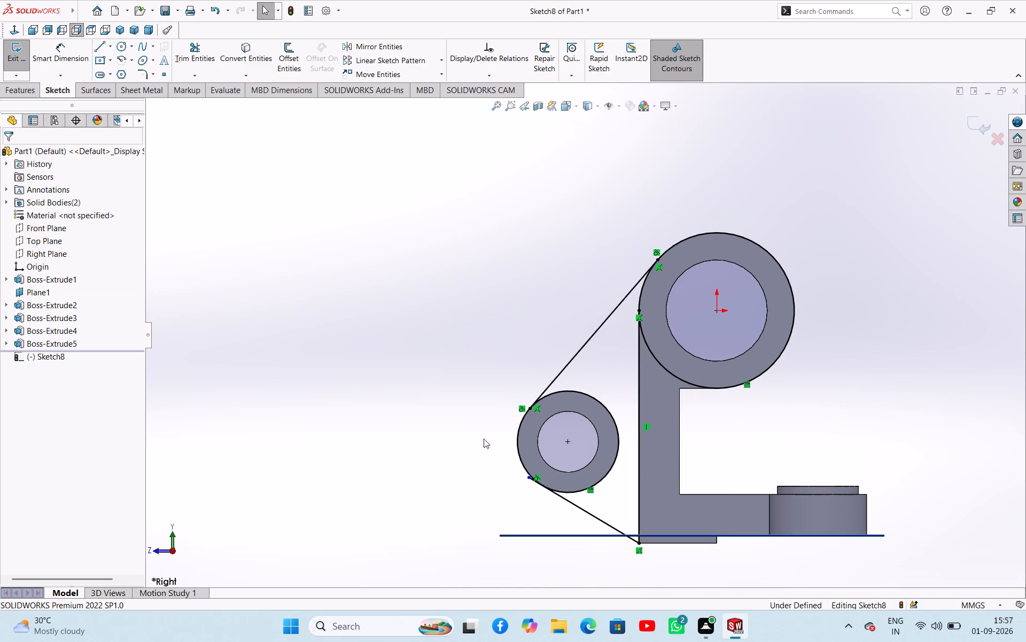
{"action": "scroll", "coordinate": [547, 462], "scroll_direction": "down", "scroll_amount": 7}
{"action": "left_click", "coordinate": [517, 423], "text": "ctrl"}
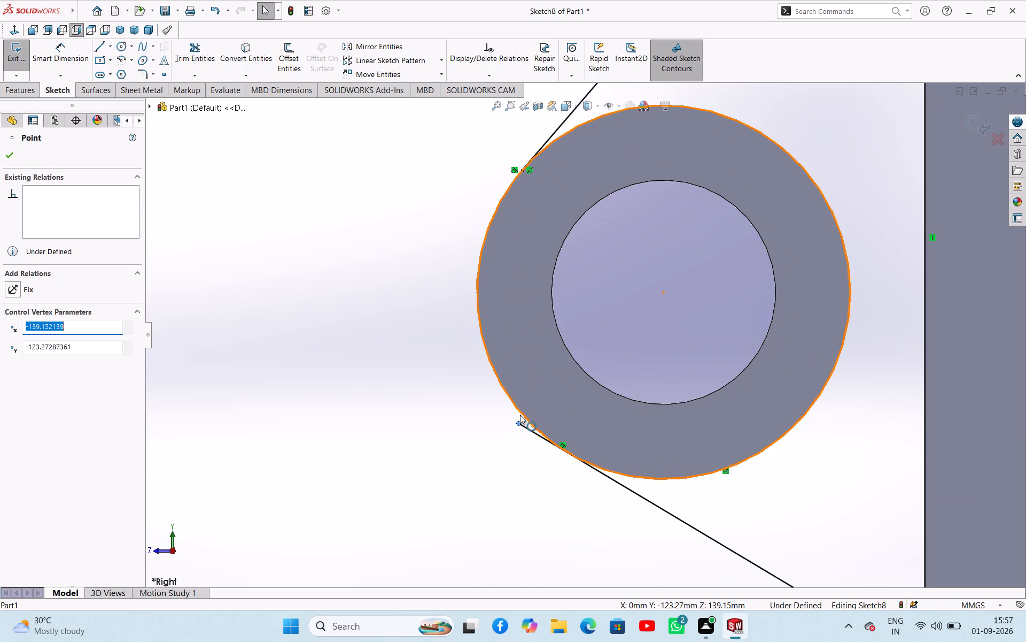
{"action": "left_click", "coordinate": [520, 415], "text": "ctrl"}
{"action": "left_click", "coordinate": [570, 369]}
{"action": "left_click", "coordinate": [440, 384]}
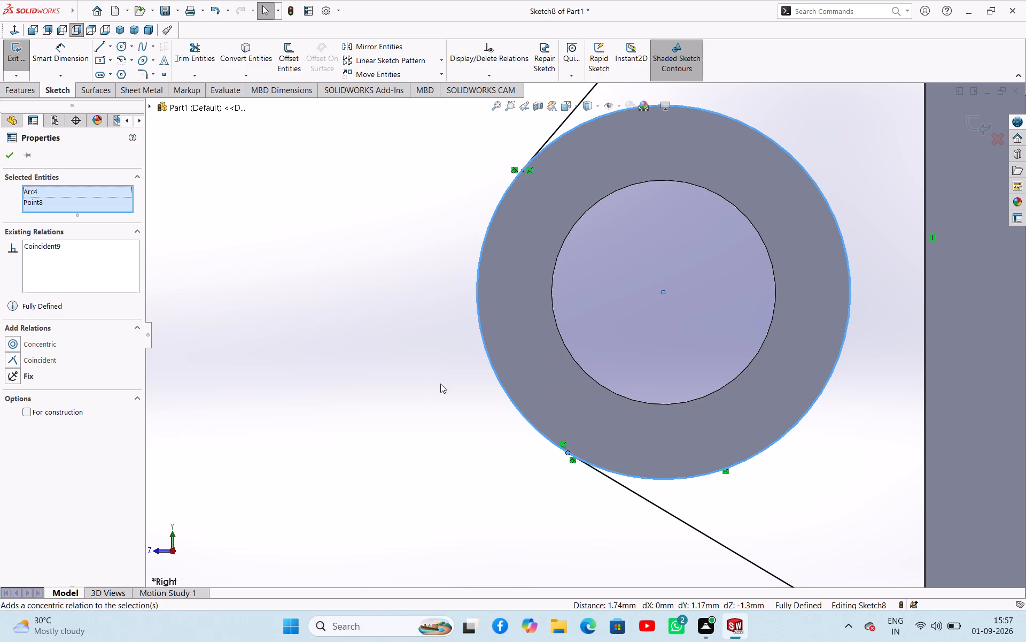
Power-trim the outer arcs of both converted circles, leaving a closed rib profile between the two cylinders and the web.
{"action": "scroll", "coordinate": [441, 395], "scroll_direction": "up", "scroll_amount": 6}
{"action": "scroll", "coordinate": [619, 333], "scroll_direction": "down", "scroll_amount": 2}
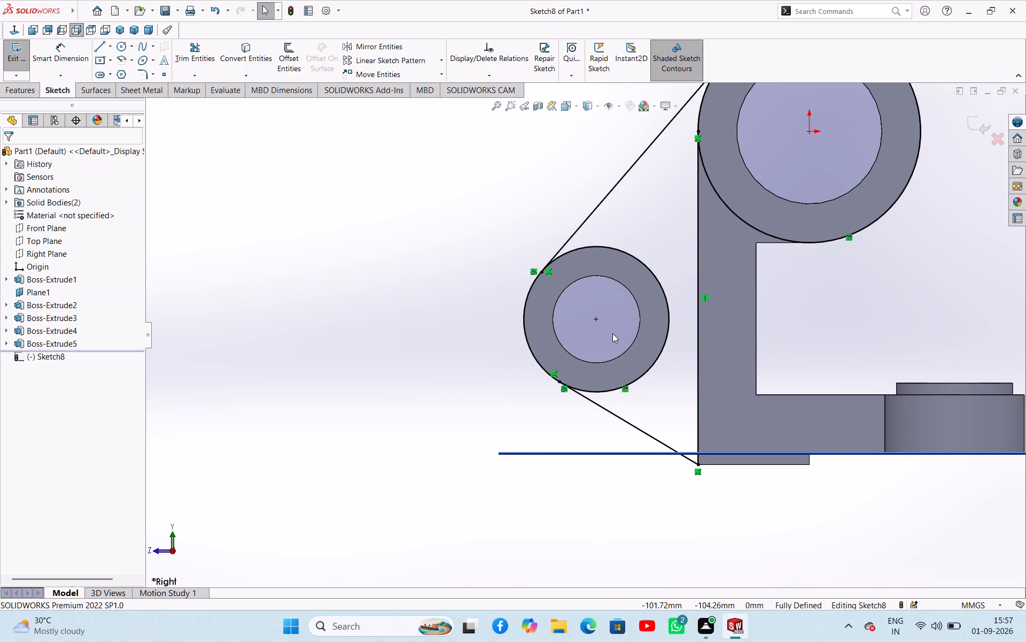
{"action": "scroll", "coordinate": [612, 333], "scroll_direction": "up", "scroll_amount": 1}
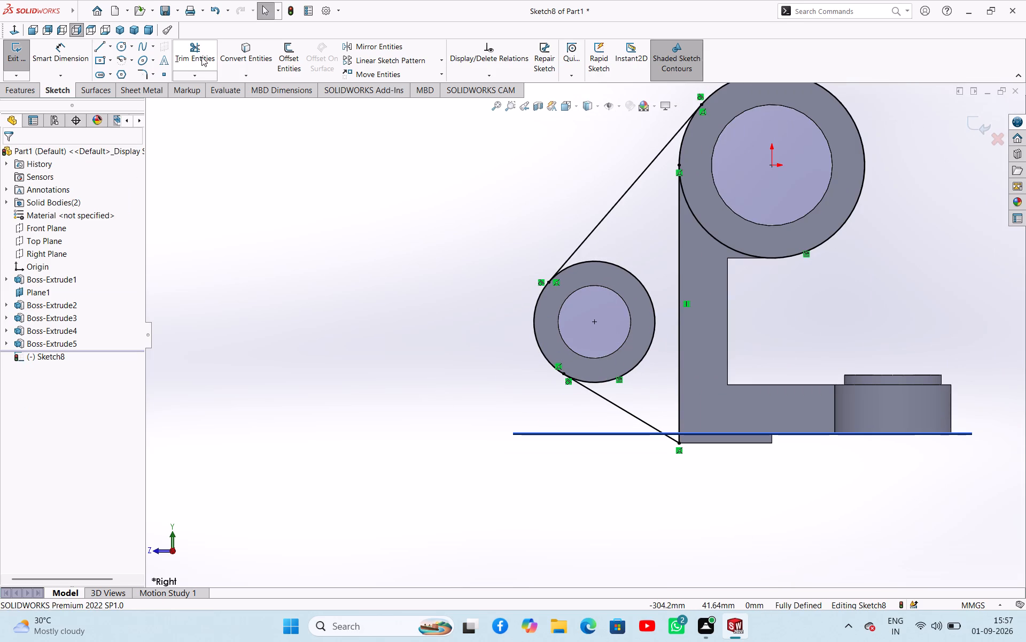
{"action": "left_click", "coordinate": [196, 55]}
{"action": "left_click_drag", "start_coordinate": [446, 270], "coordinate": [534, 318]}
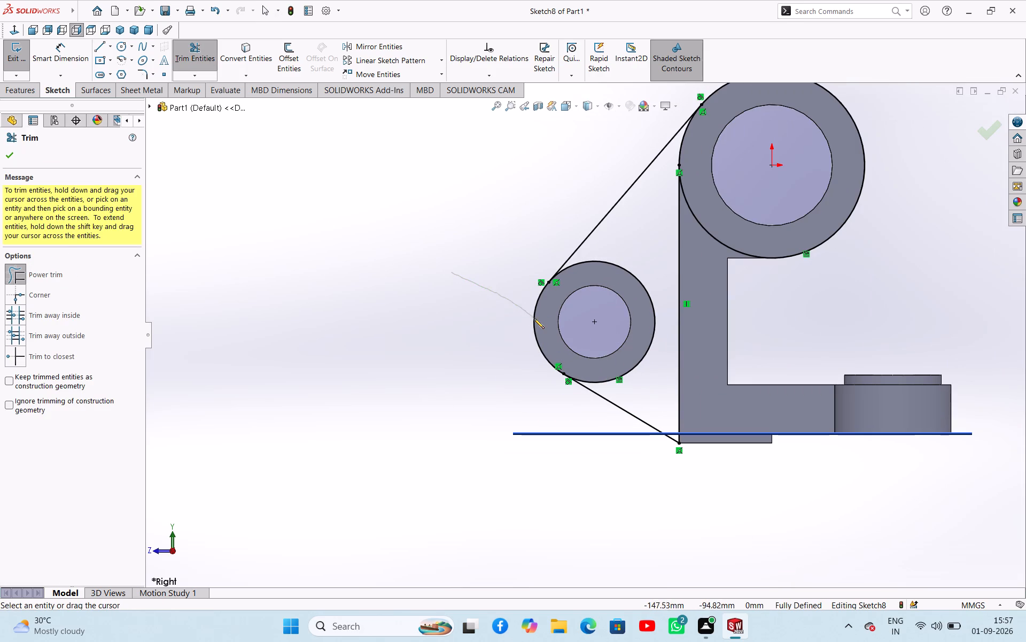
{"action": "left_click_drag", "start_coordinate": [534, 318], "coordinate": [540, 325]}
{"action": "scroll", "coordinate": [786, 192], "scroll_direction": "down", "scroll_amount": 1}
{"action": "scroll", "coordinate": [786, 192], "scroll_direction": "up", "scroll_amount": 2}
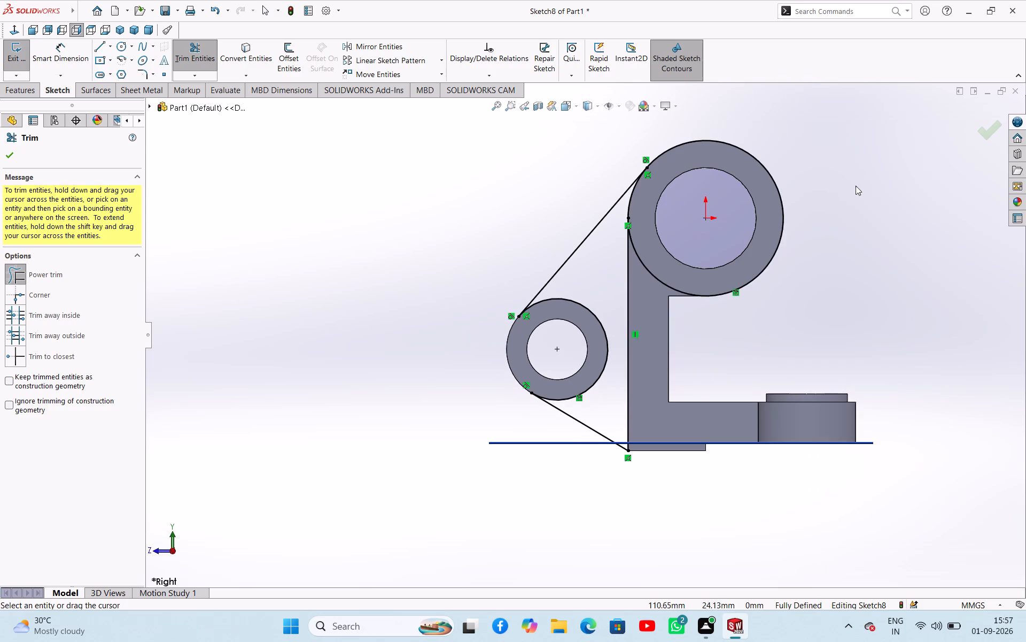
{"action": "left_click_drag", "start_coordinate": [833, 178], "coordinate": [780, 200]}
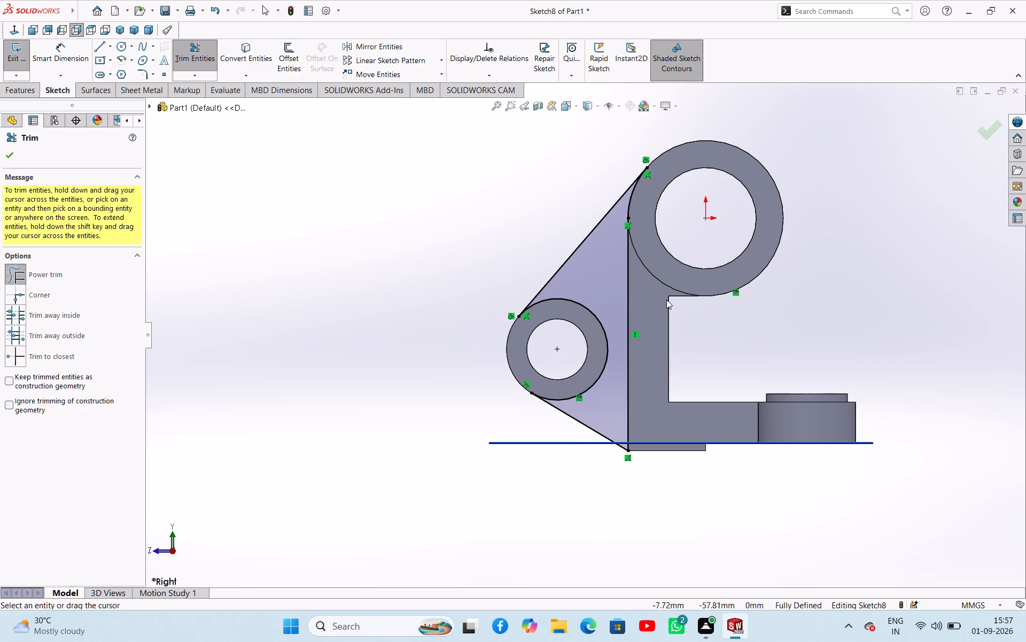
{"action": "middle_click_drag", "start_coordinate": [639, 287], "coordinate": [646, 318]}
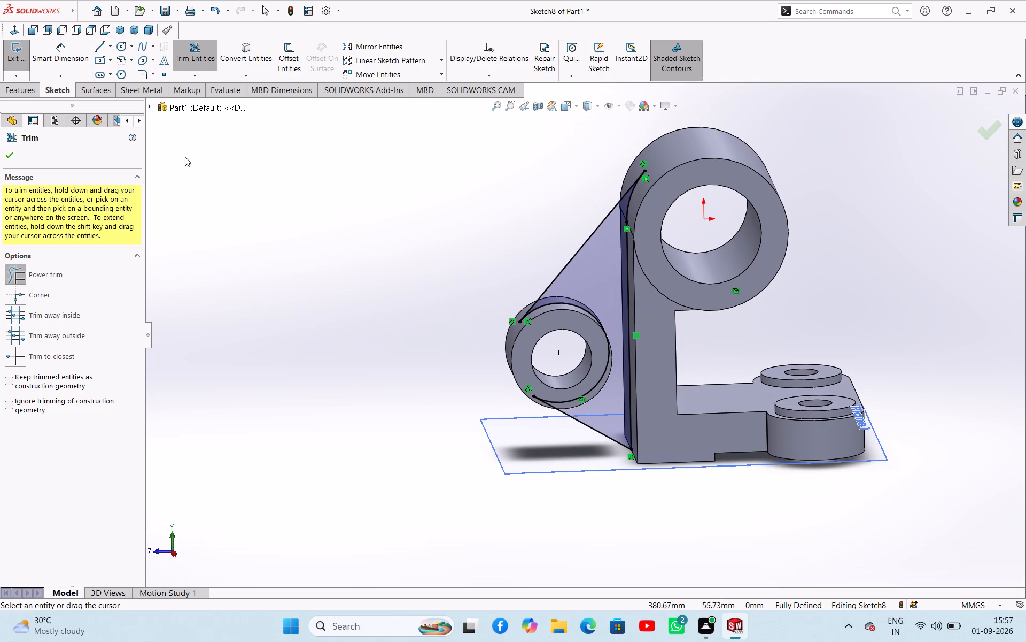
{"action": "left_click", "coordinate": [6, 156]}
Extrude the rib profile 26 mm with the Mid Plane end condition, merging it with the existing bodies.
{"action": "left_click", "coordinate": [15, 69]}
{"action": "left_click", "coordinate": [15, 69]}
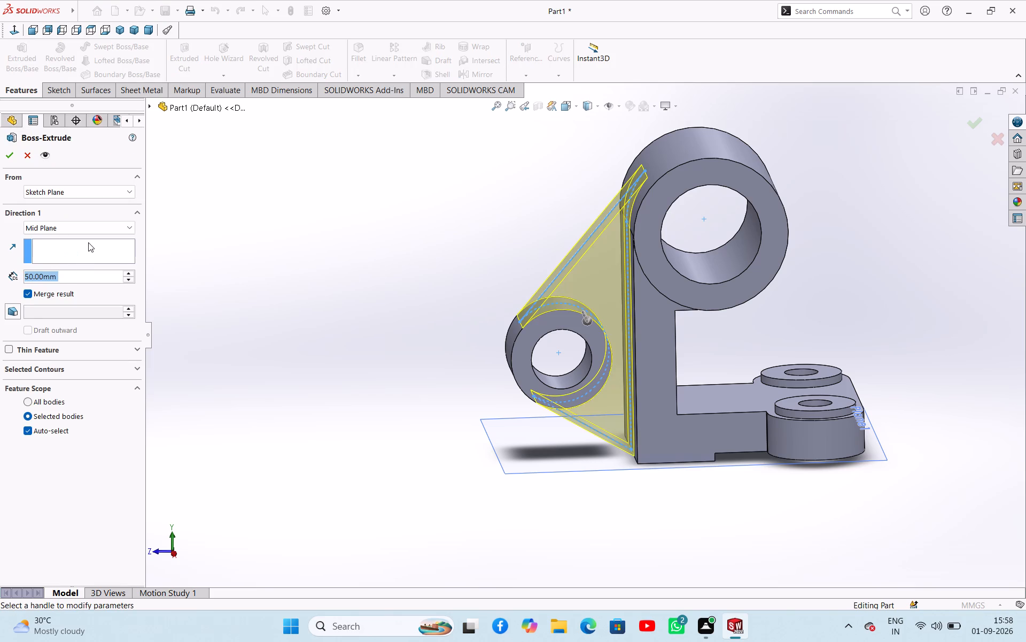
{"action": "type", "text": "26"}
{"action": "key", "text": "Return"}
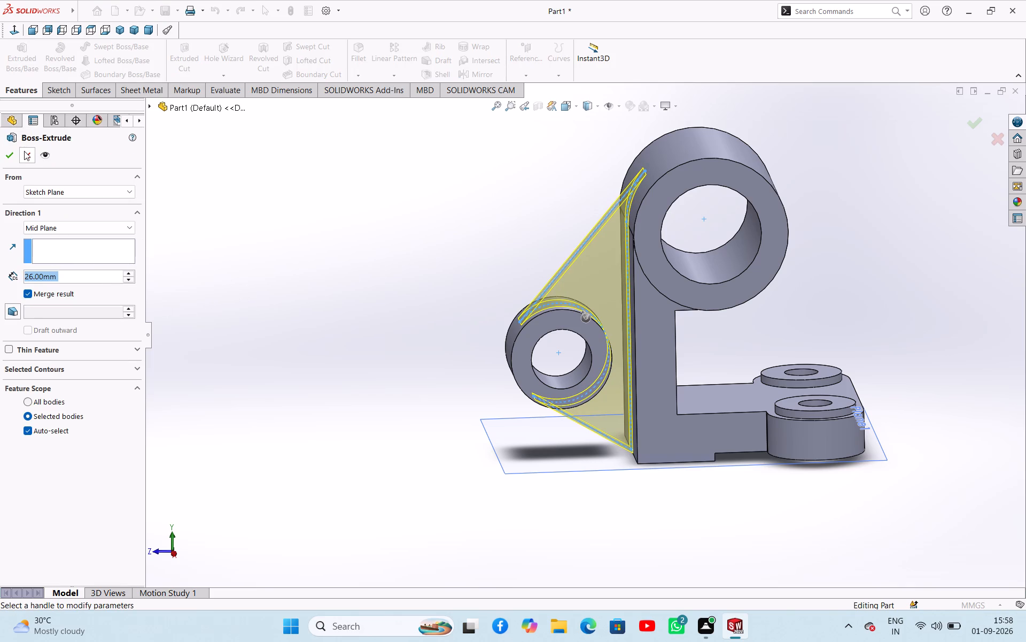
{"action": "left_click_drag", "start_coordinate": [12, 154], "coordinate": [15, 159]}
{"action": "left_click", "coordinate": [247, 214]}
Examine the bracket from several sides, checking the rib, both cylinder bores, the web and the bossed base.
{"action": "middle_click_drag", "start_coordinate": [297, 231], "coordinate": [333, 211]}
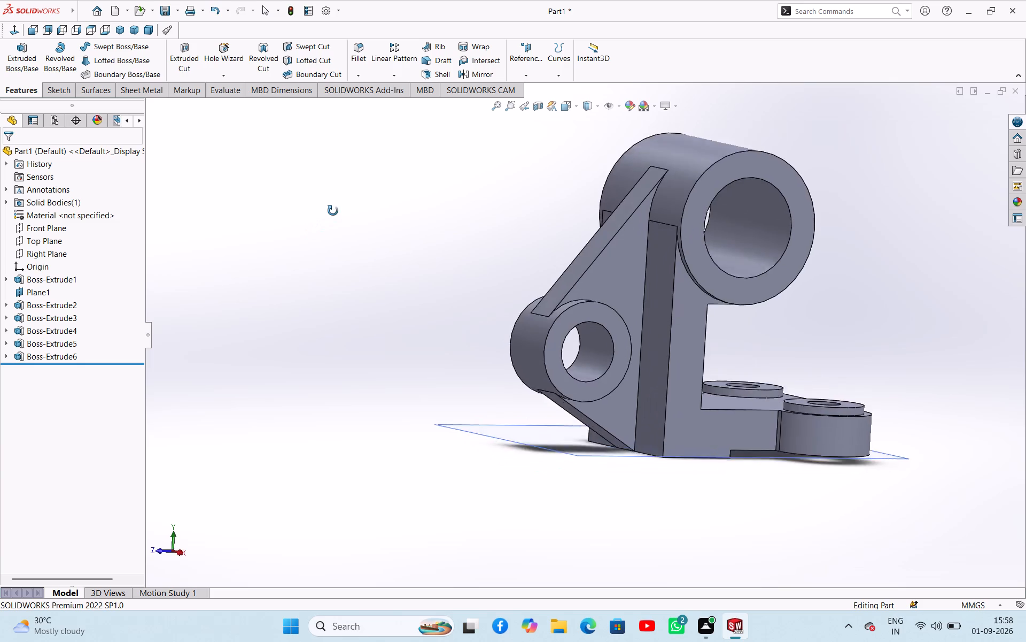
{"action": "middle_click_drag", "start_coordinate": [333, 211], "coordinate": [287, 239]}
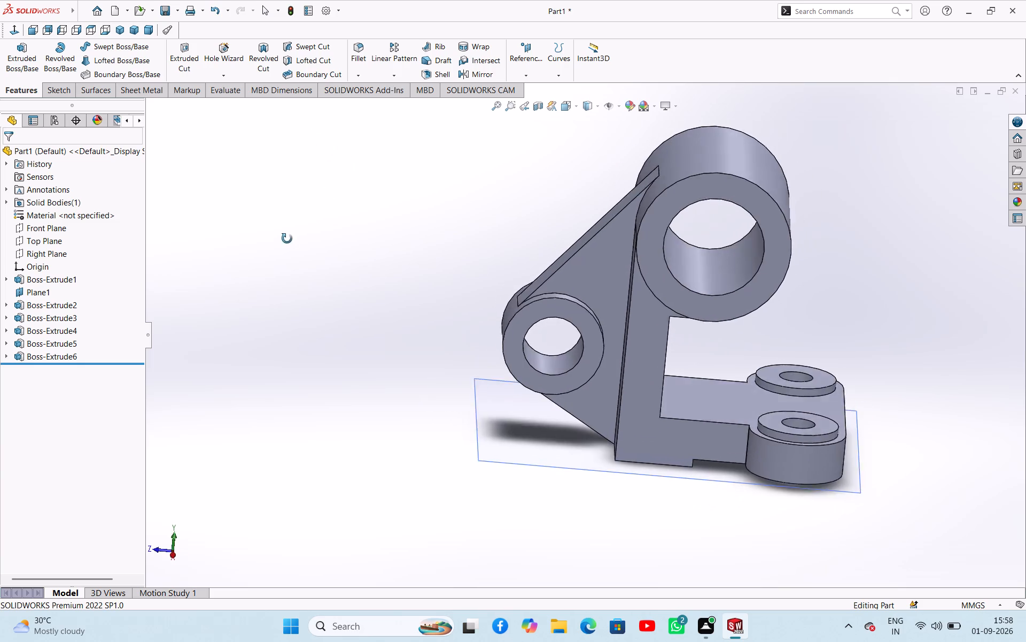
{"action": "middle_click_drag", "start_coordinate": [287, 239], "coordinate": [240, 254]}
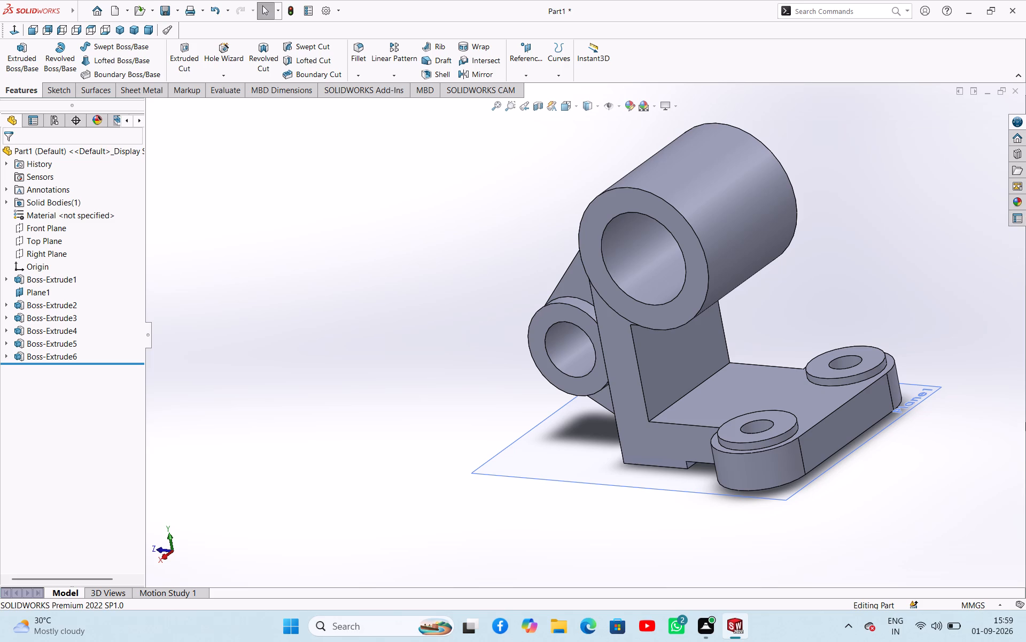
{"action": "middle_click_drag", "start_coordinate": [798, 297], "coordinate": [857, 241]}
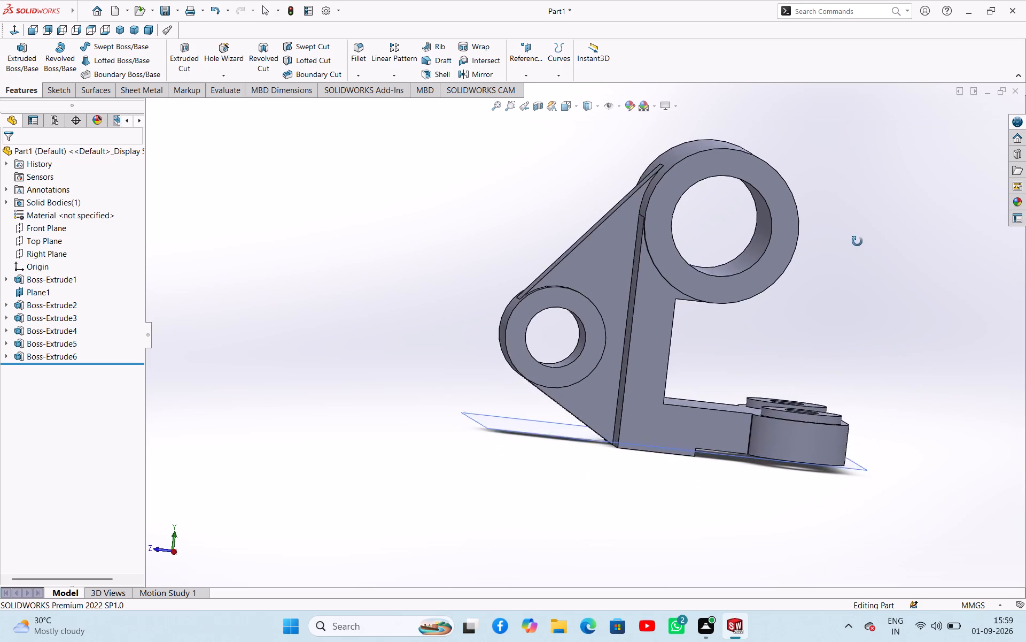
{"action": "middle_click_drag", "start_coordinate": [857, 241], "coordinate": [844, 258]}
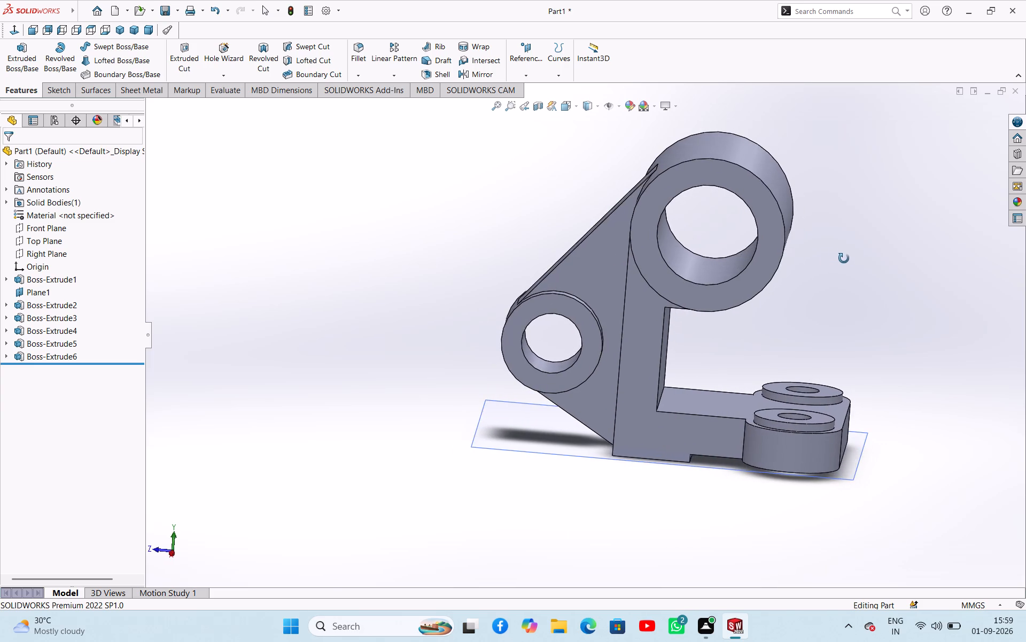
{"action": "middle_click_drag", "start_coordinate": [844, 258], "coordinate": [837, 255]}
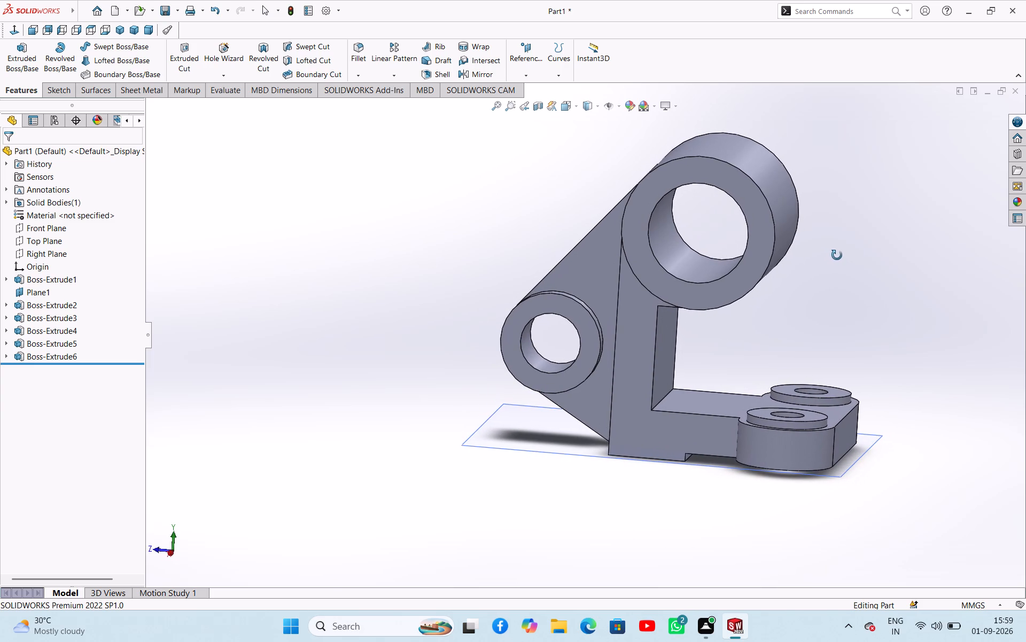
{"action": "middle_click_drag", "start_coordinate": [837, 255], "coordinate": [837, 256]}
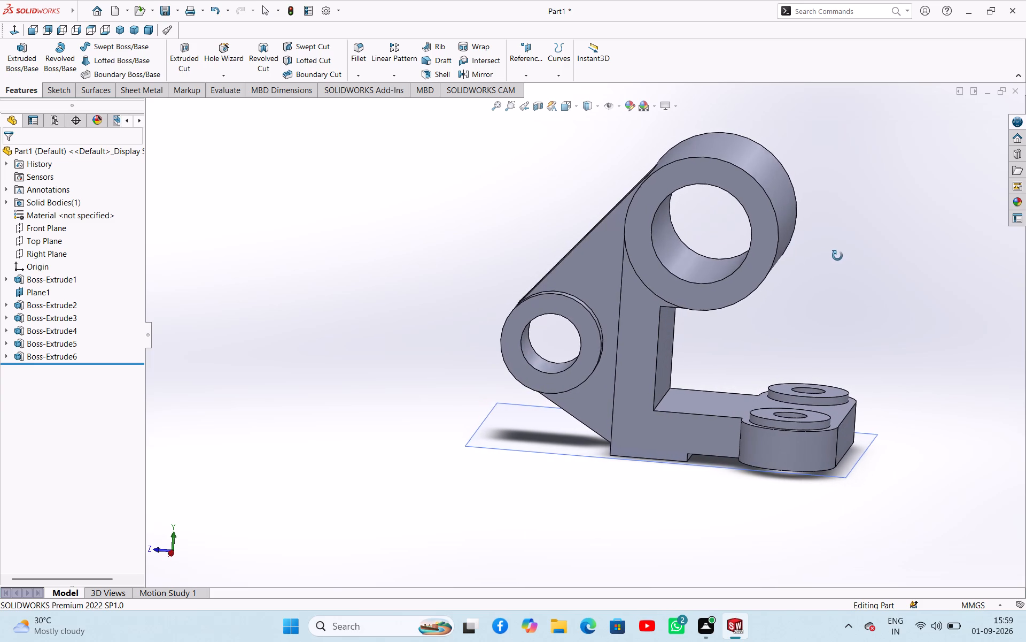
{"action": "middle_click_drag", "start_coordinate": [837, 256], "coordinate": [858, 262]}
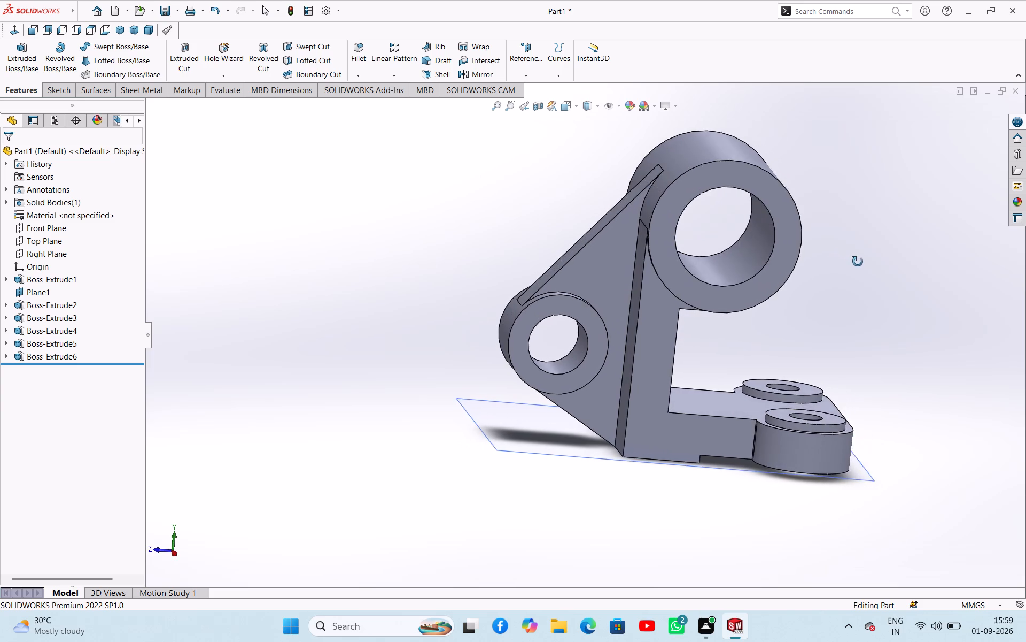
{"action": "middle_click_drag", "start_coordinate": [858, 262], "coordinate": [873, 294]}
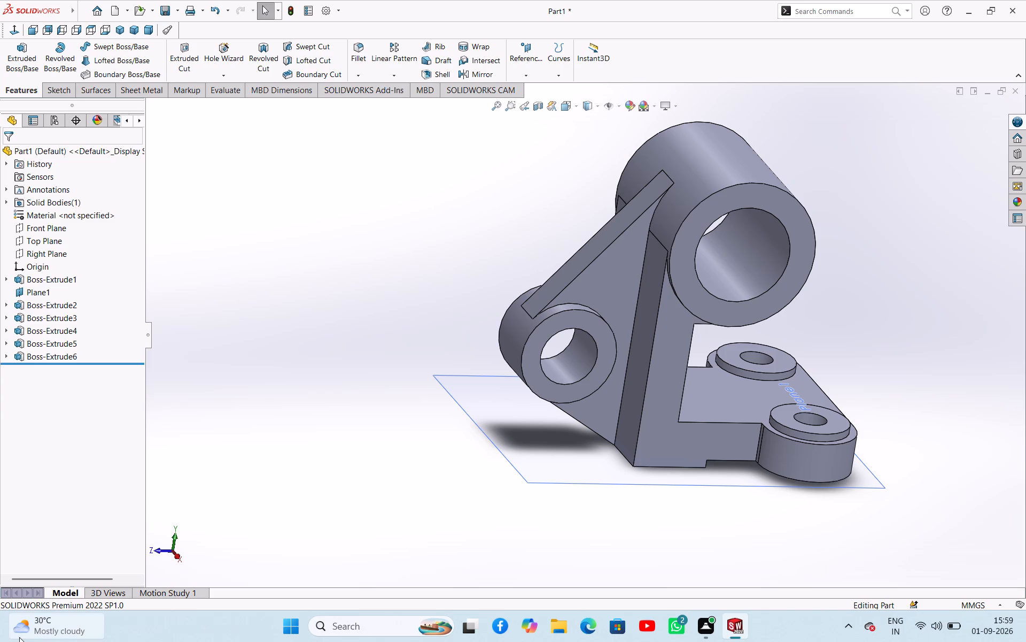
{"action": "scroll", "coordinate": [23, 637], "scroll_direction": "down", "scroll_amount": 1}
{"action": "scroll", "coordinate": [28, 636], "scroll_direction": "up", "scroll_amount": 1}
{"action": "scroll", "coordinate": [518, 455], "scroll_direction": "up", "scroll_amount": 2}
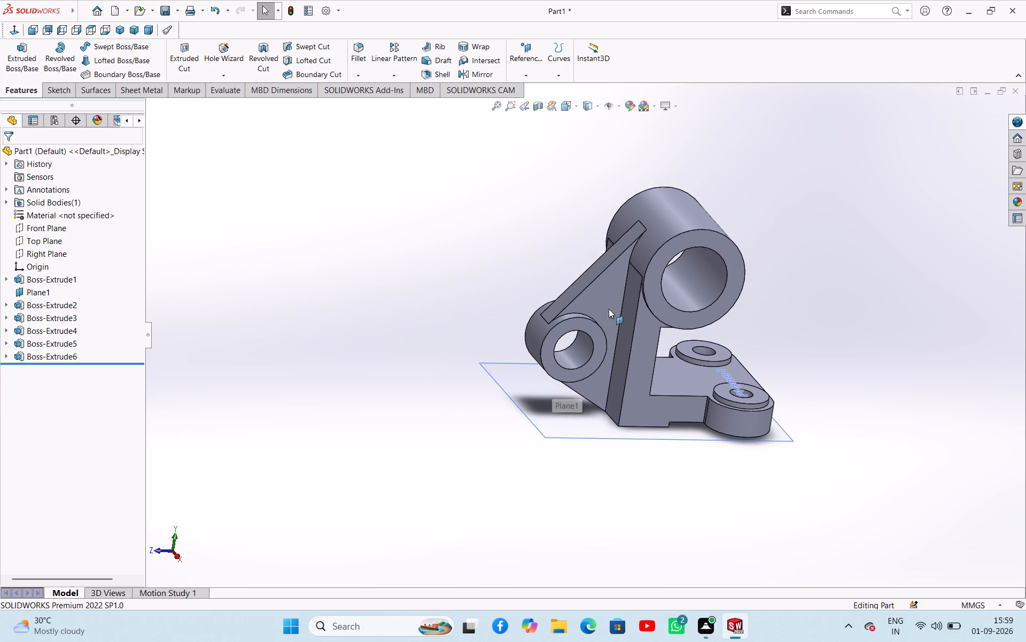
{"action": "scroll", "coordinate": [719, 219], "scroll_direction": "down", "scroll_amount": 3}
{"action": "scroll", "coordinate": [731, 265], "scroll_direction": "up", "scroll_amount": 1}
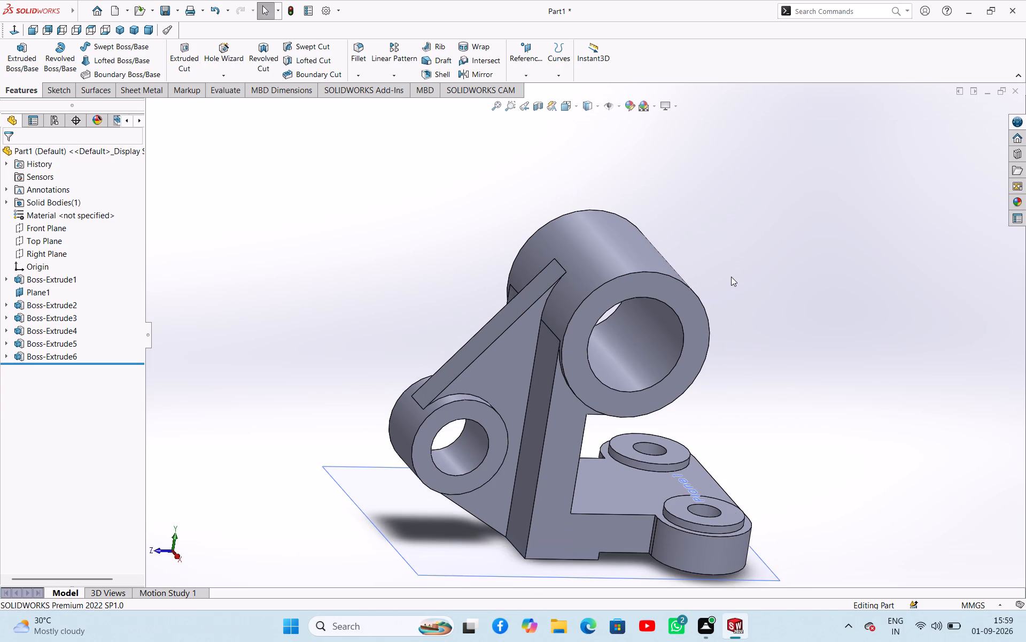
{"action": "scroll", "coordinate": [731, 277], "scroll_direction": "up", "scroll_amount": 1}
{"action": "scroll", "coordinate": [731, 277], "scroll_direction": "down", "scroll_amount": 1}
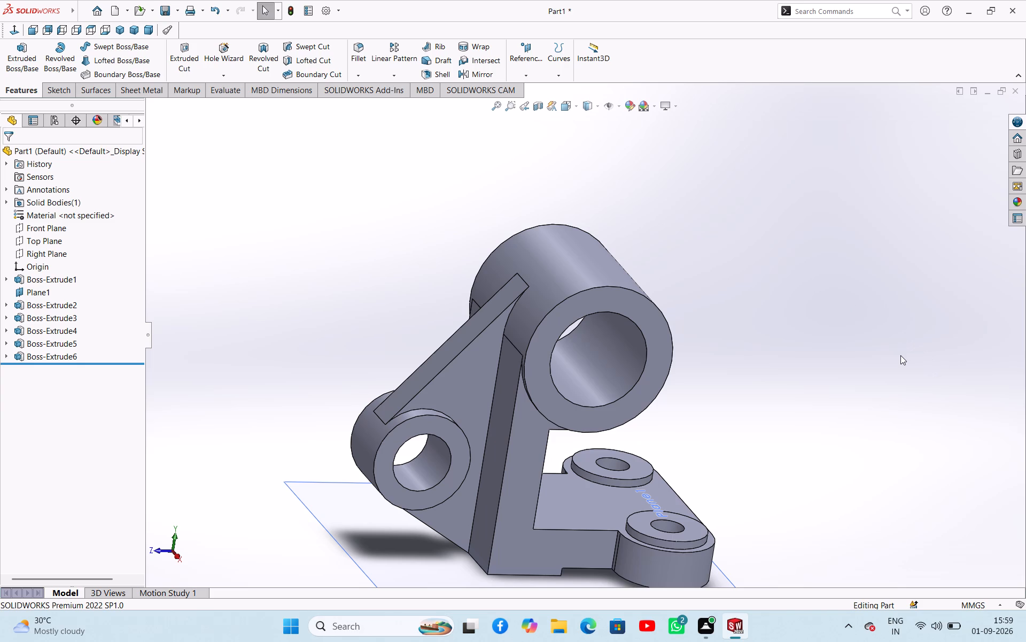
{"action": "scroll", "coordinate": [756, 325], "scroll_direction": "up", "scroll_amount": 3}
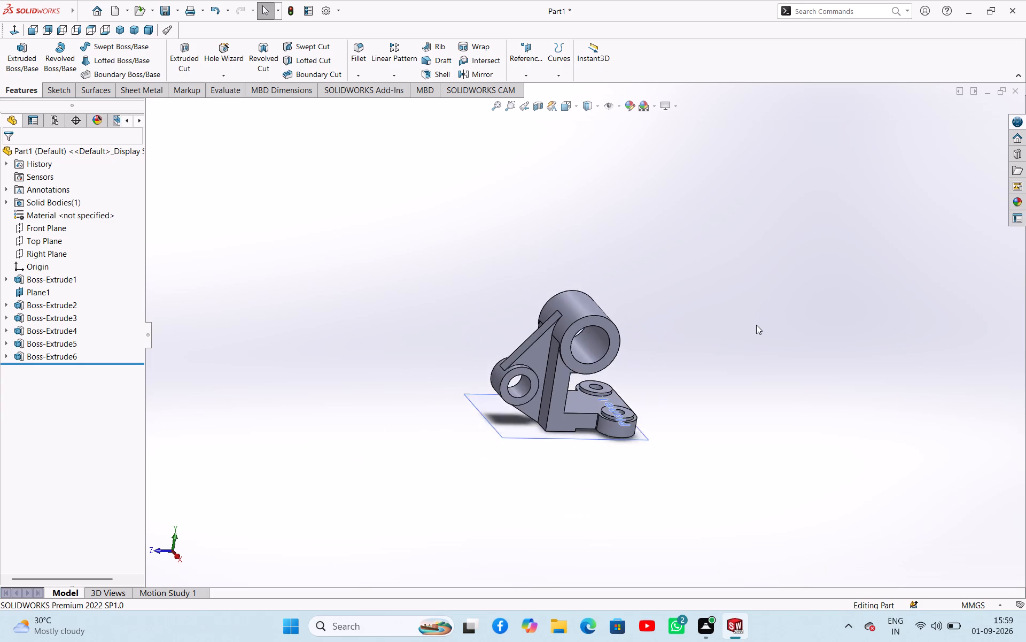
{"action": "scroll", "coordinate": [756, 325], "scroll_direction": "up", "scroll_amount": 3}
{"action": "scroll", "coordinate": [539, 339], "scroll_direction": "down", "scroll_amount": 6}
{"action": "left_click", "coordinate": [689, 348]}
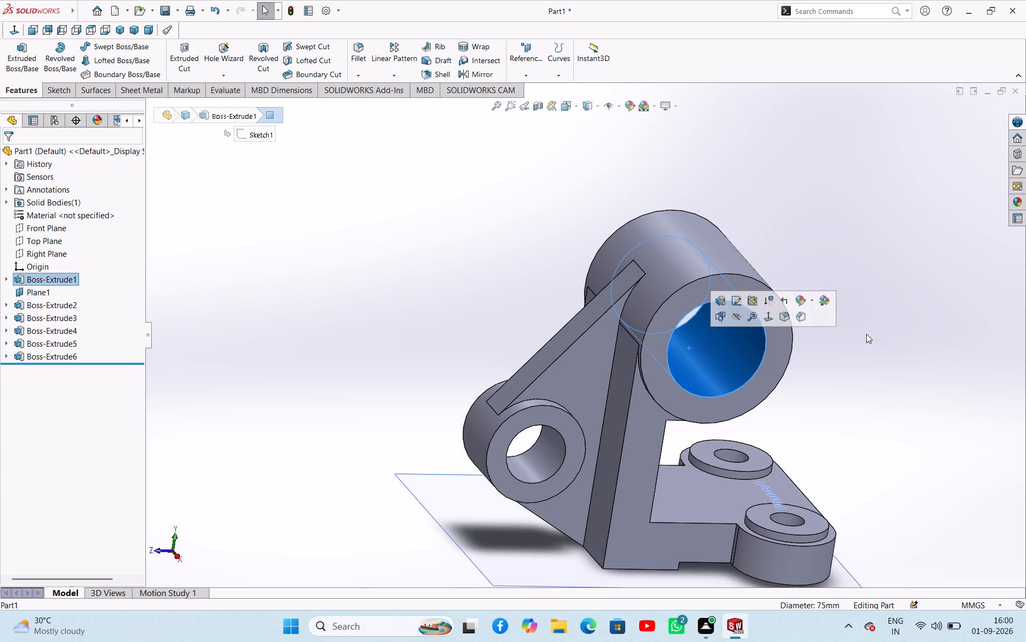
{"action": "middle_click_drag", "start_coordinate": [893, 360], "coordinate": [834, 287]}
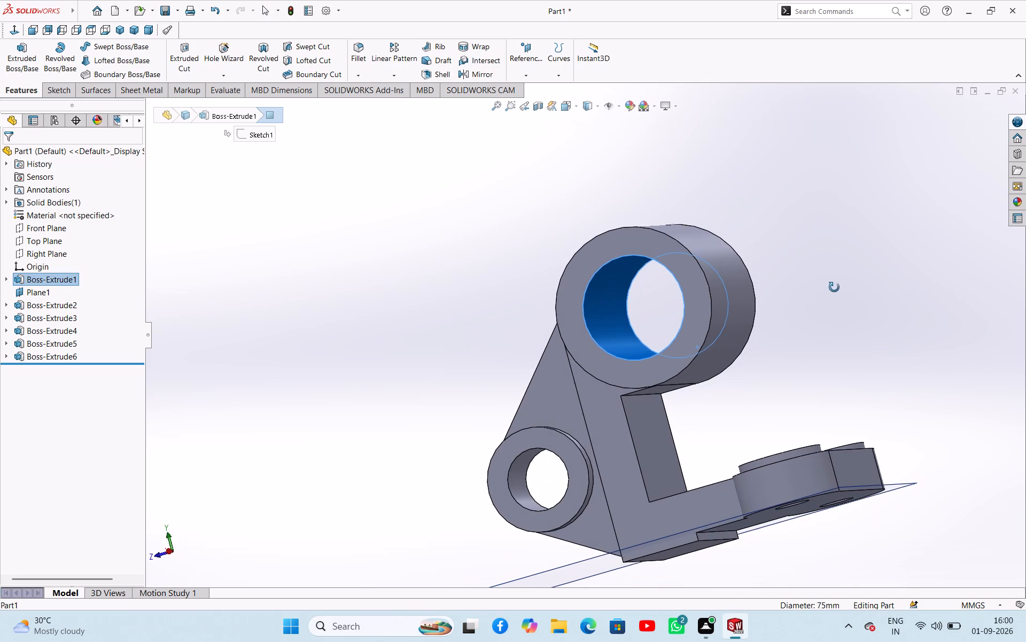
{"action": "middle_click_drag", "start_coordinate": [834, 287], "coordinate": [833, 288]}
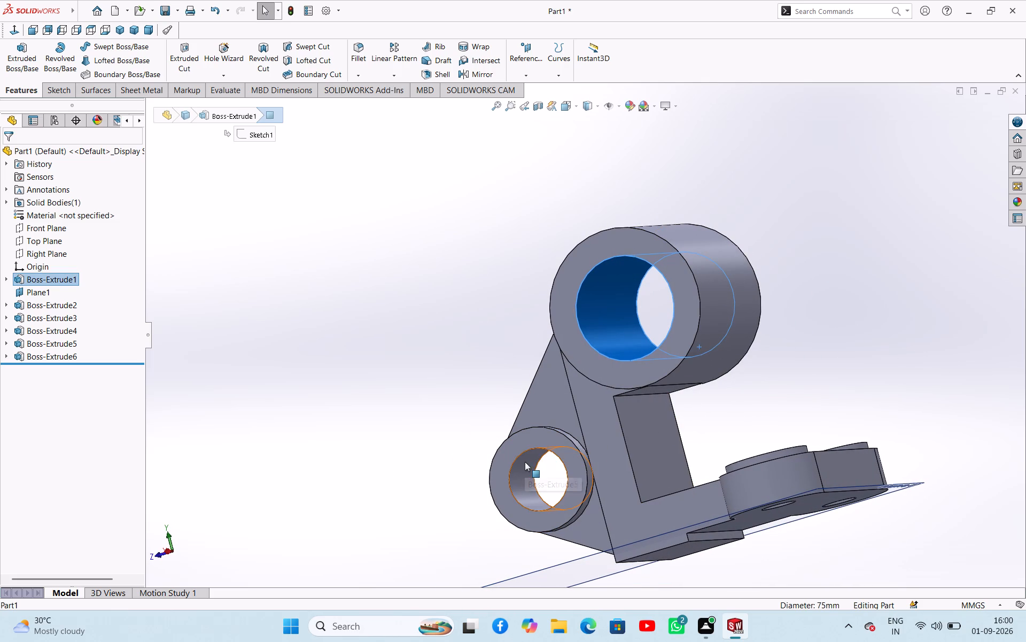
{"action": "left_click", "coordinate": [525, 462]}
{"action": "middle_click_drag", "start_coordinate": [460, 384], "coordinate": [573, 467]}
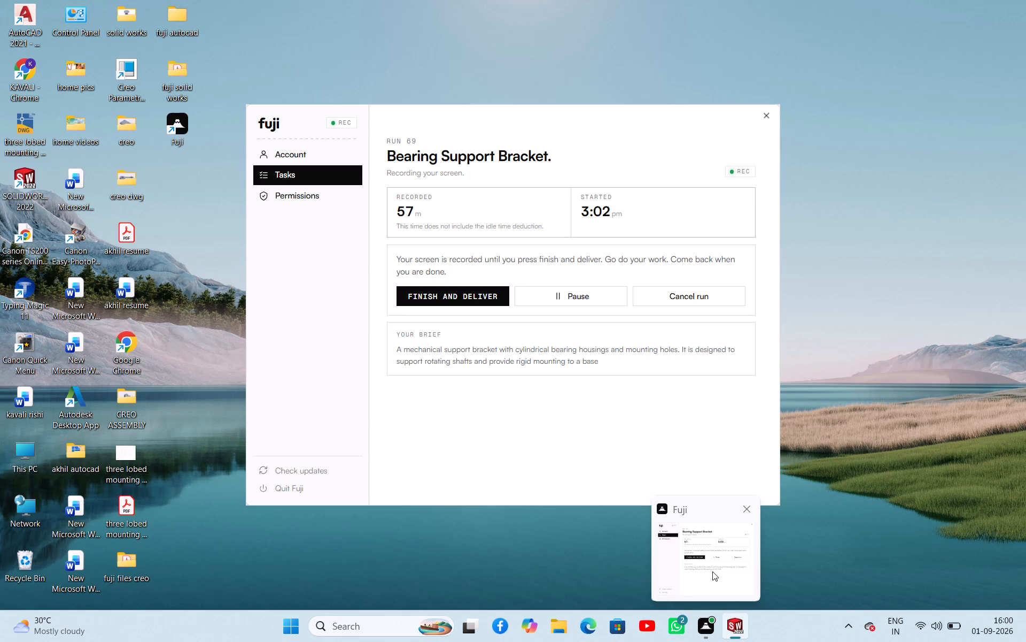
{"action": "left_click", "coordinate": [872, 339]}
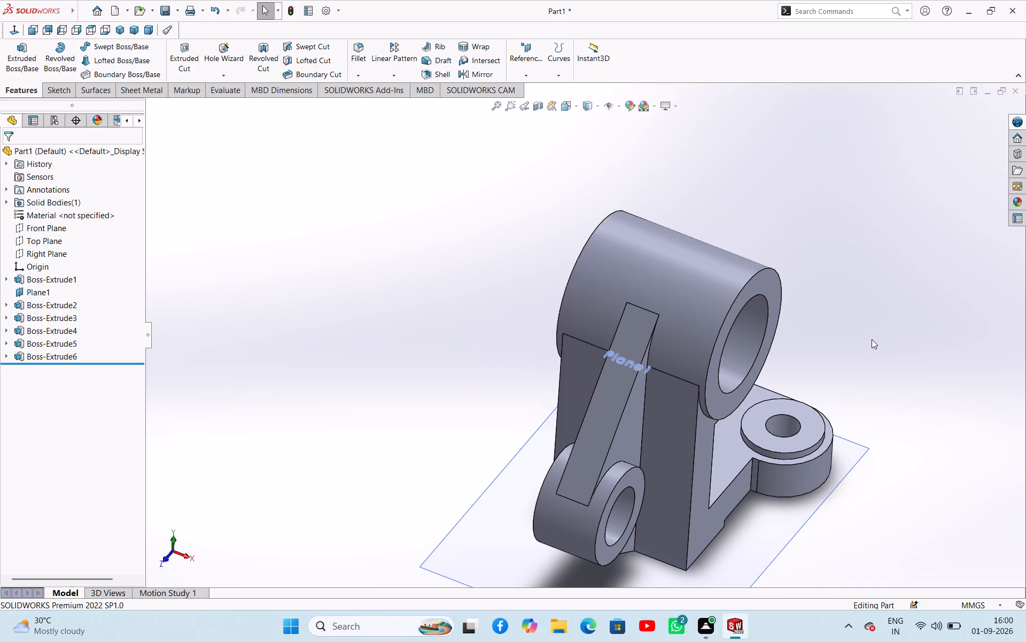
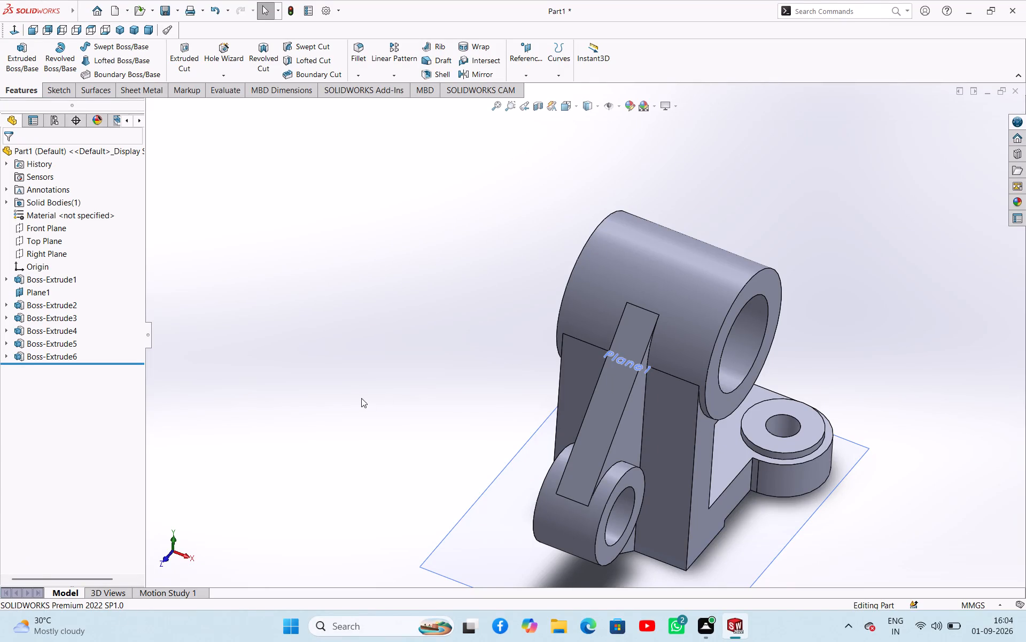
Examine the bracket from above and from several sides, checking the rib, both cylinders, the web and the bossed base.
{"action": "left_click", "coordinate": [452, 323]}
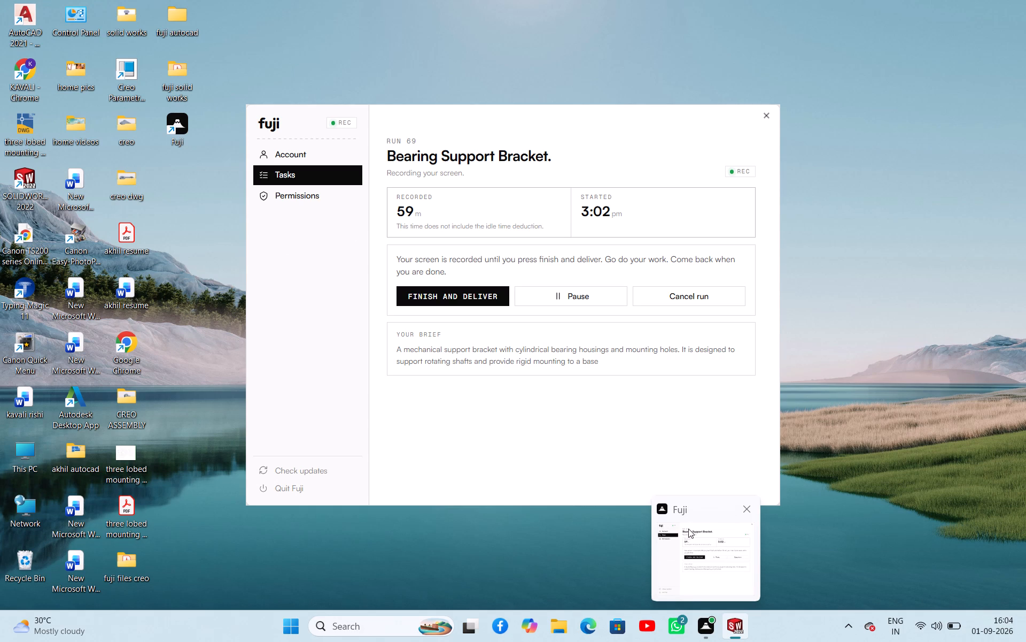
{"action": "left_click_drag", "start_coordinate": [369, 292], "coordinate": [365, 282]}
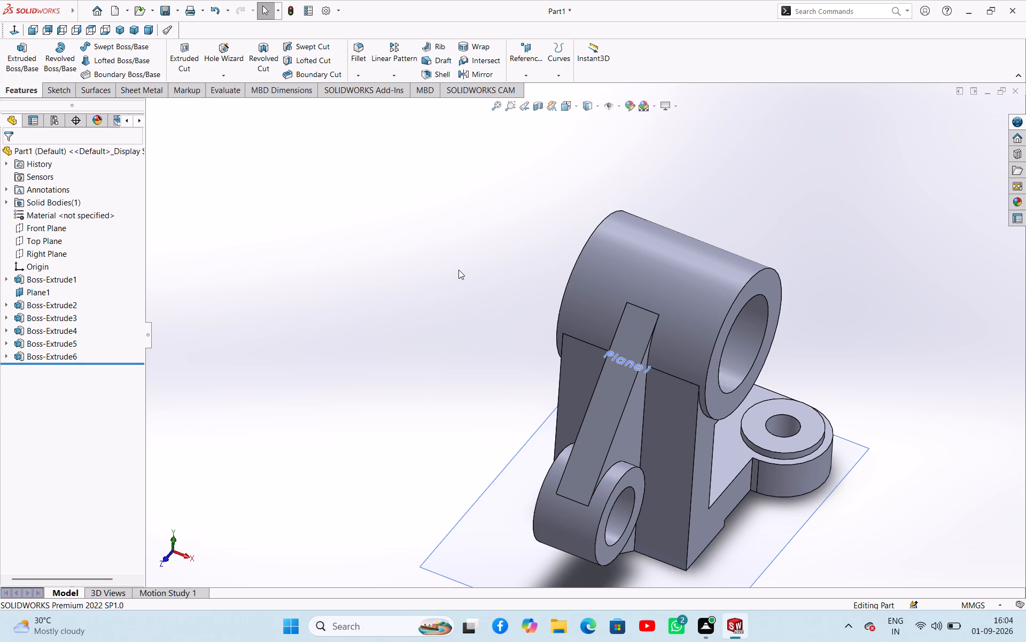
{"action": "middle_click_drag", "start_coordinate": [459, 269], "coordinate": [437, 274]}
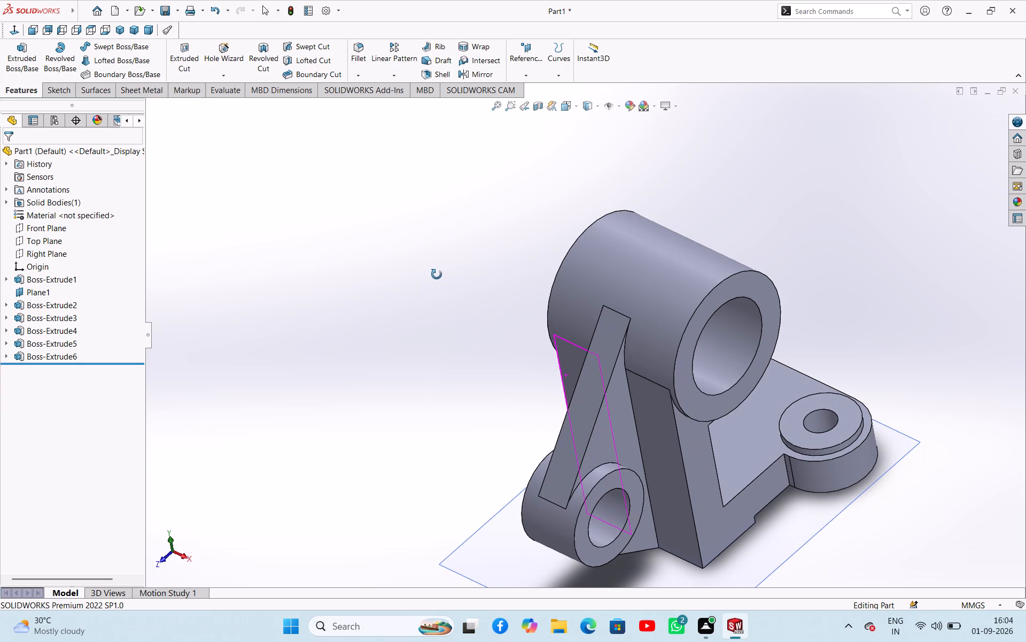
{"action": "middle_click_drag", "start_coordinate": [437, 274], "coordinate": [437, 274]}
{"action": "middle_click_drag", "start_coordinate": [445, 270], "coordinate": [425, 292]}
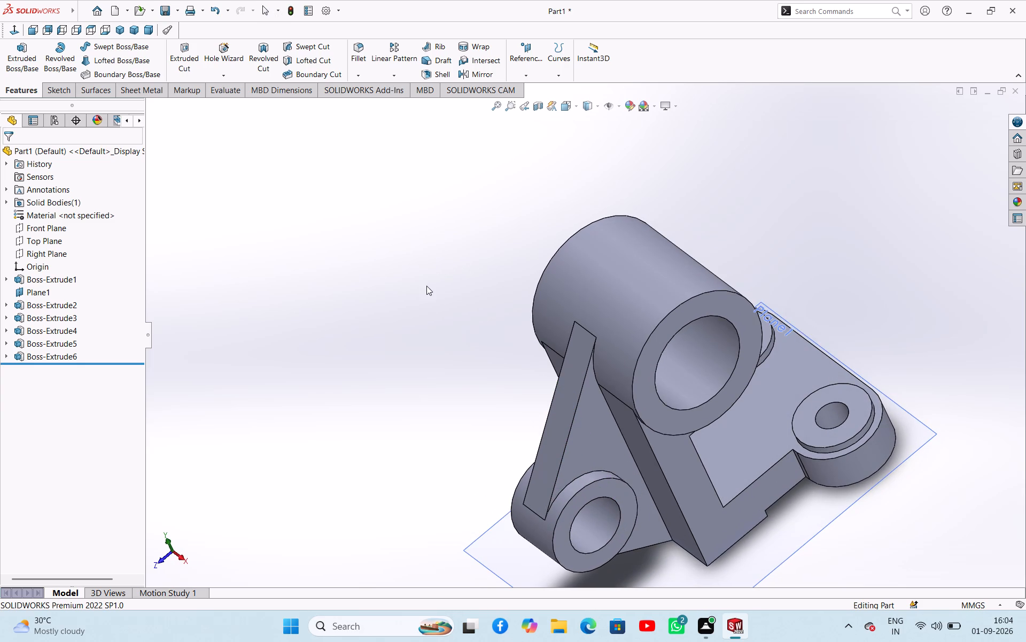
{"action": "middle_click_drag", "start_coordinate": [431, 284], "coordinate": [481, 342]}
{"action": "scroll", "coordinate": [481, 343], "scroll_direction": "up", "scroll_amount": 1}
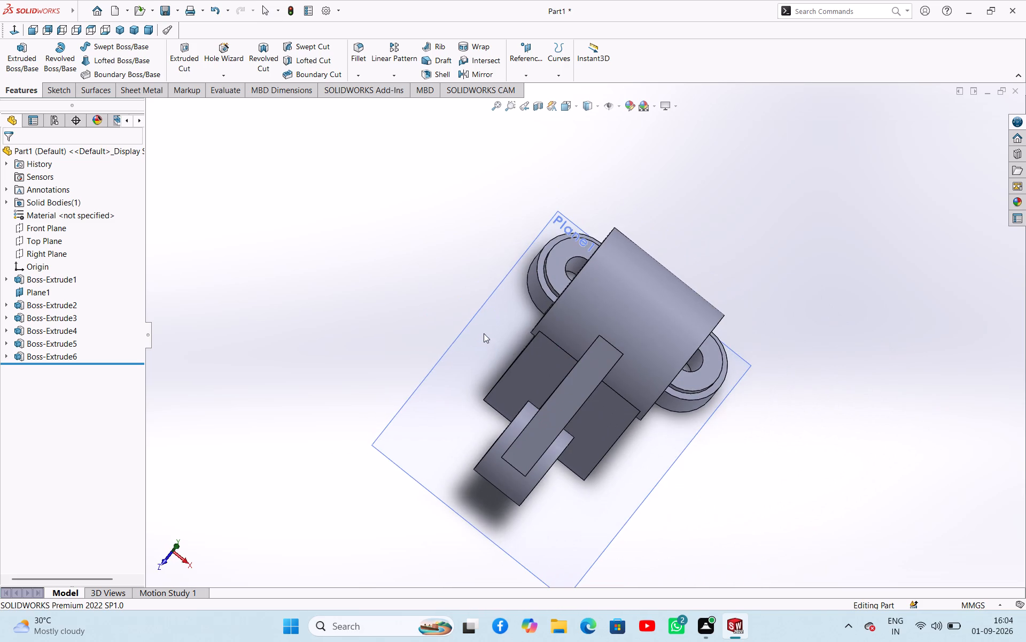
{"action": "middle_click_drag", "start_coordinate": [481, 322], "coordinate": [485, 292]}
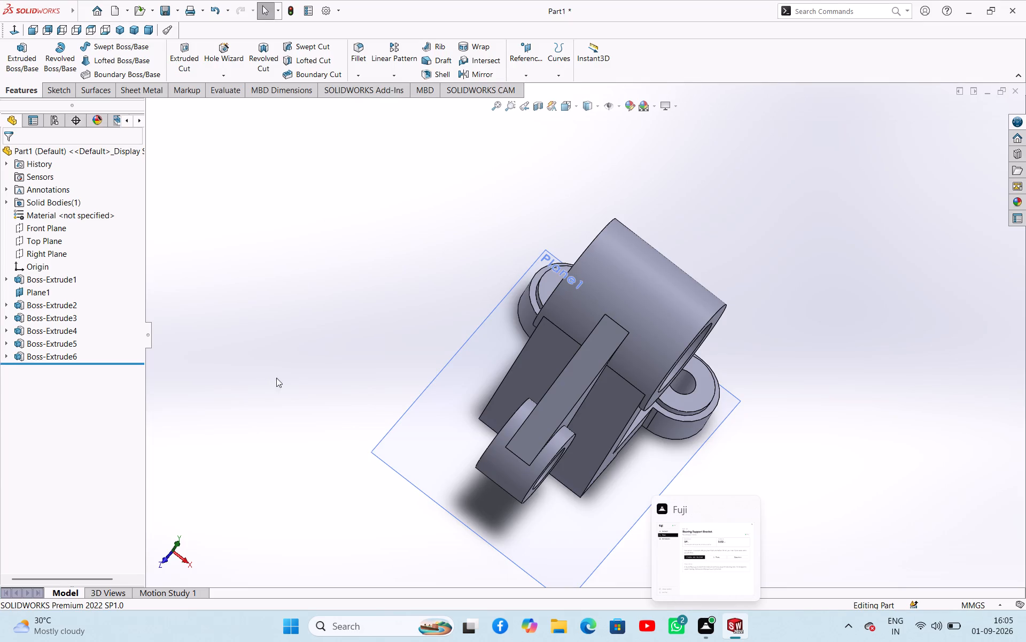
{"action": "middle_click_drag", "start_coordinate": [375, 342], "coordinate": [331, 334]}
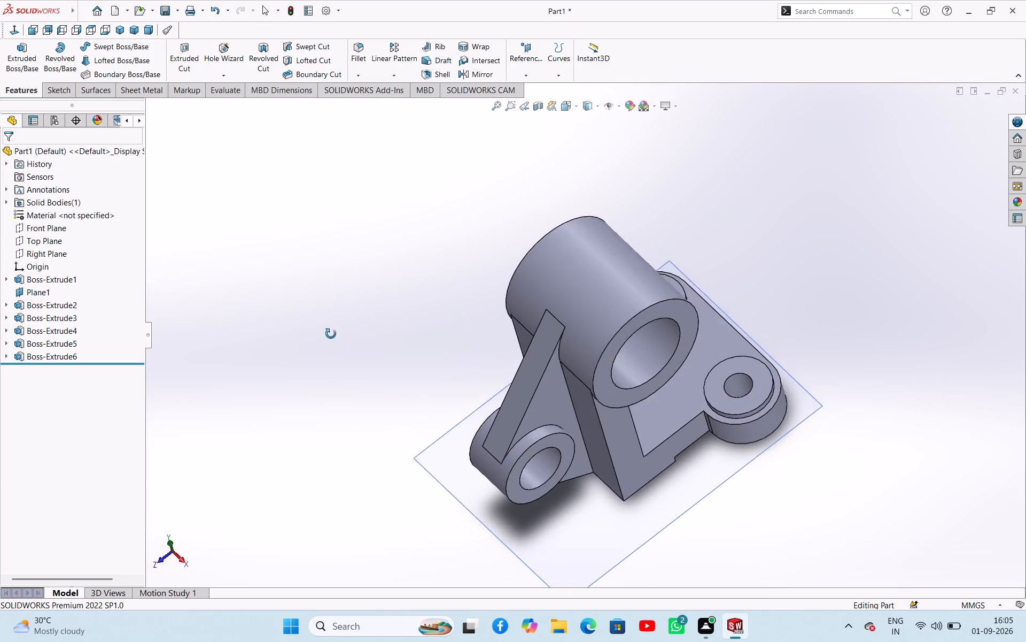
{"action": "middle_click_drag", "start_coordinate": [331, 334], "coordinate": [344, 288]}
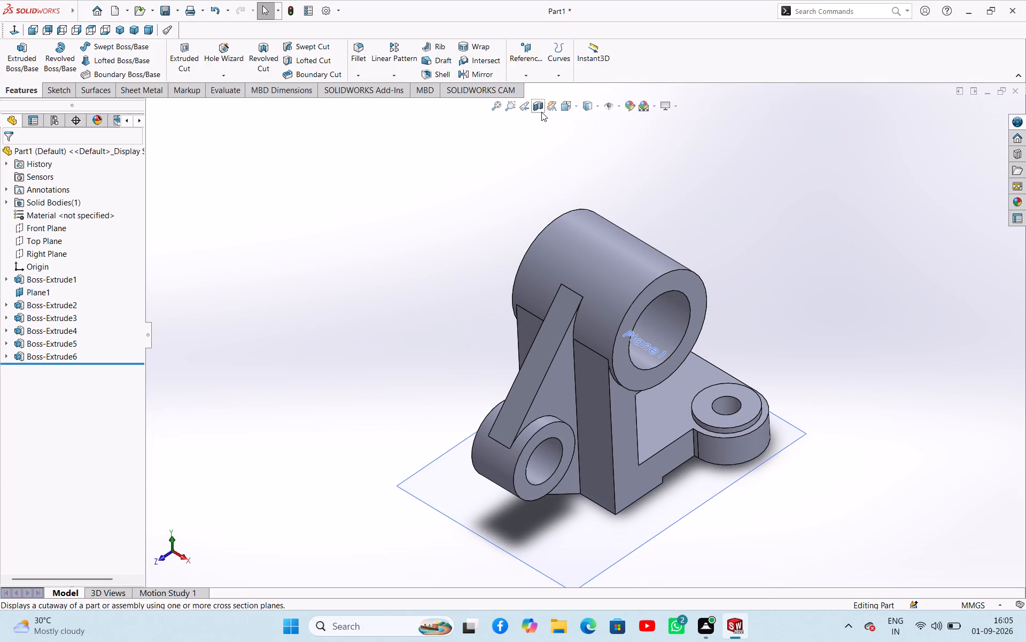
Inspect the bracket's interior with a Front Plane section view, sweeping the cut through the cylinders, web and rib to a 151 mm offset.
{"action": "left_click", "coordinate": [540, 111]}
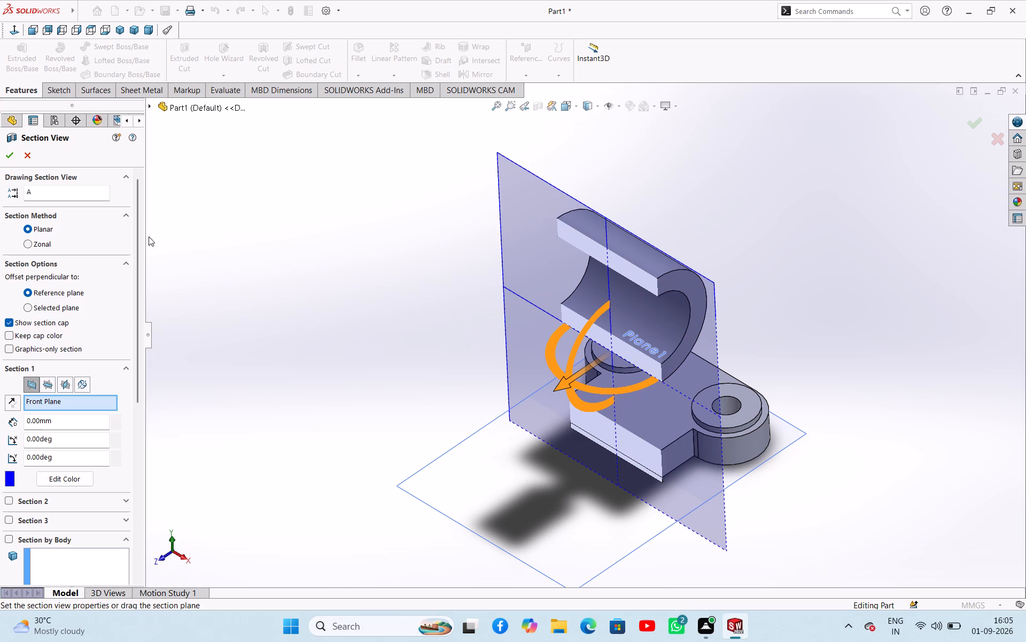
{"action": "left_click_drag", "start_coordinate": [561, 388], "coordinate": [559, 388]}
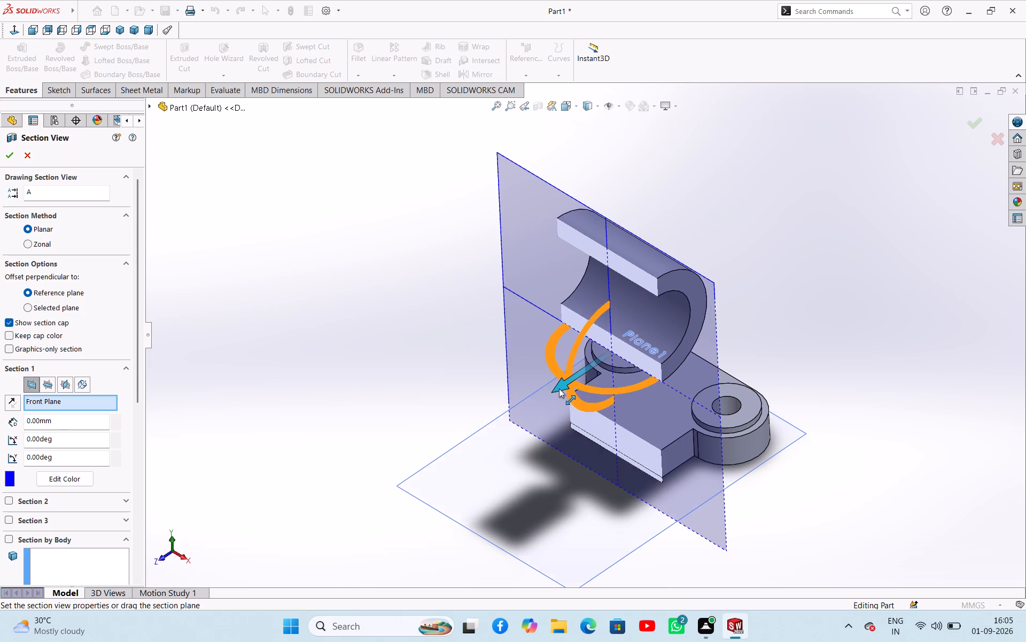
{"action": "left_click_drag", "start_coordinate": [559, 388], "coordinate": [543, 414]}
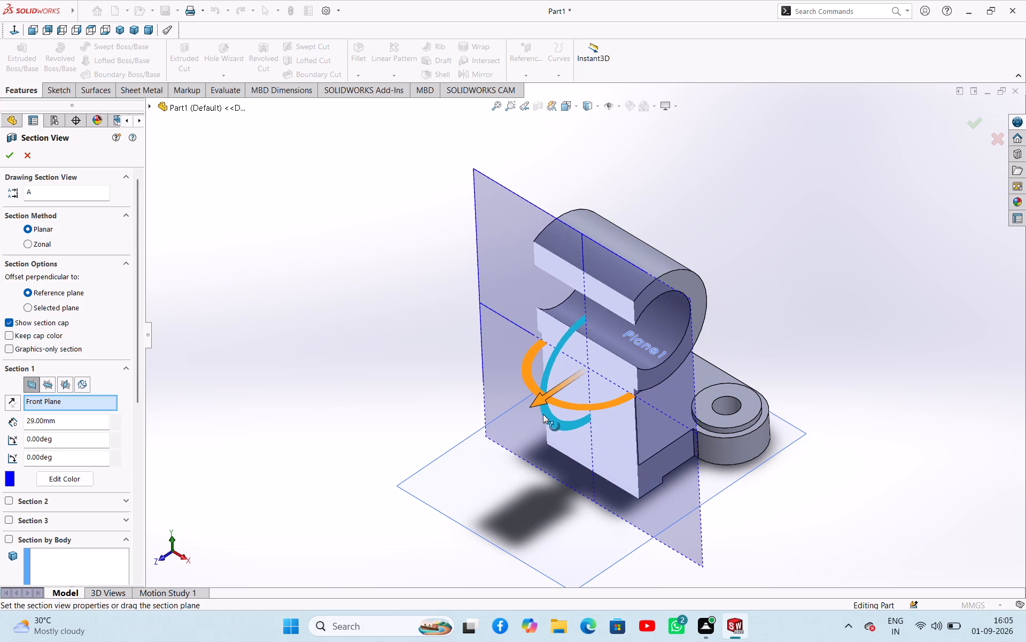
{"action": "left_click_drag", "start_coordinate": [543, 414], "coordinate": [540, 429]}
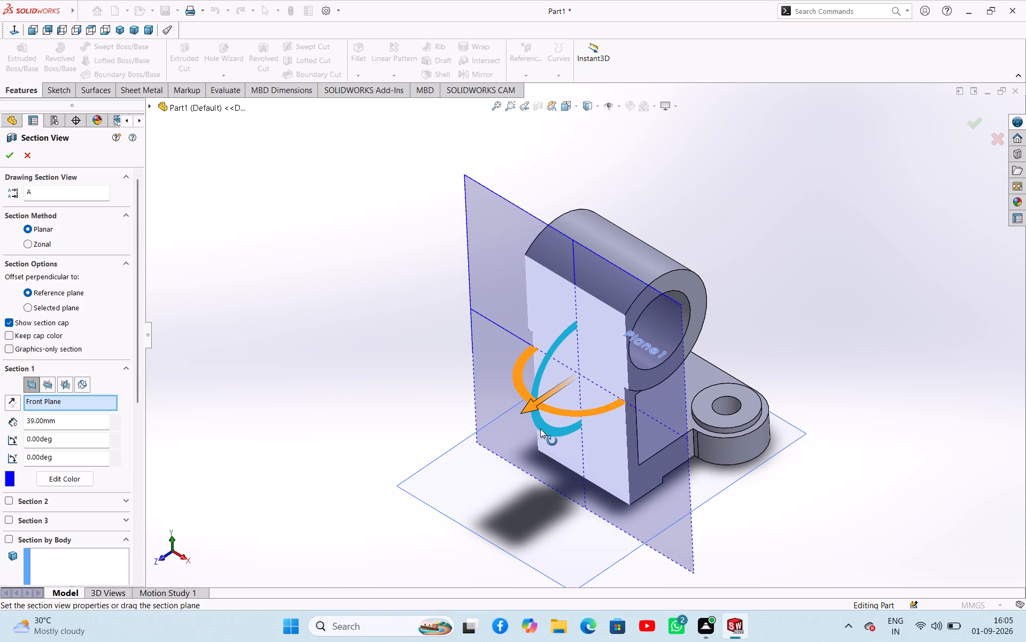
{"action": "left_click_drag", "start_coordinate": [540, 429], "coordinate": [519, 448]}
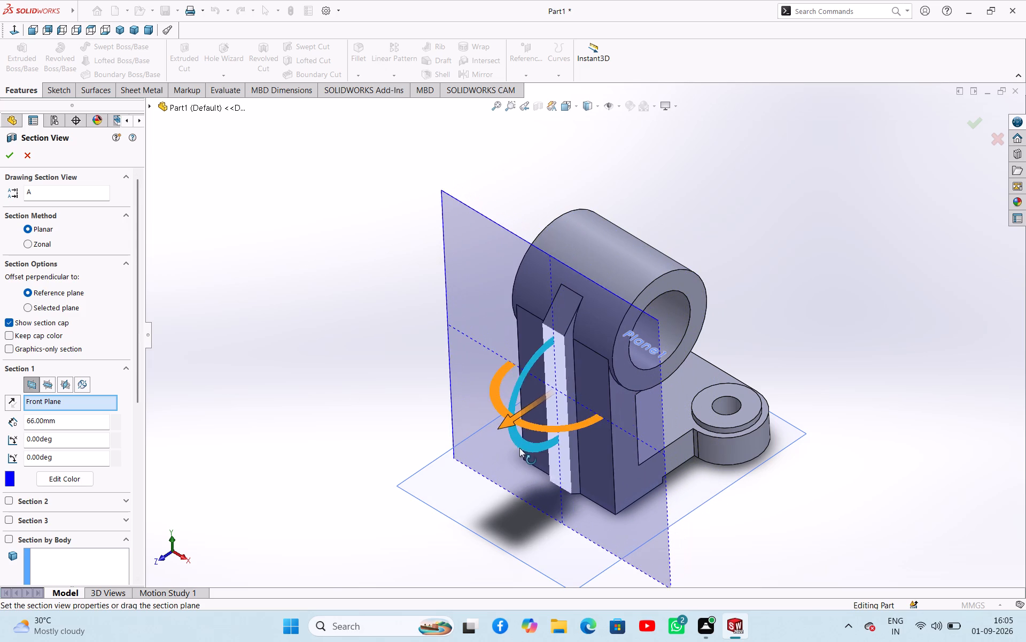
{"action": "left_click_drag", "start_coordinate": [519, 448], "coordinate": [480, 458]}
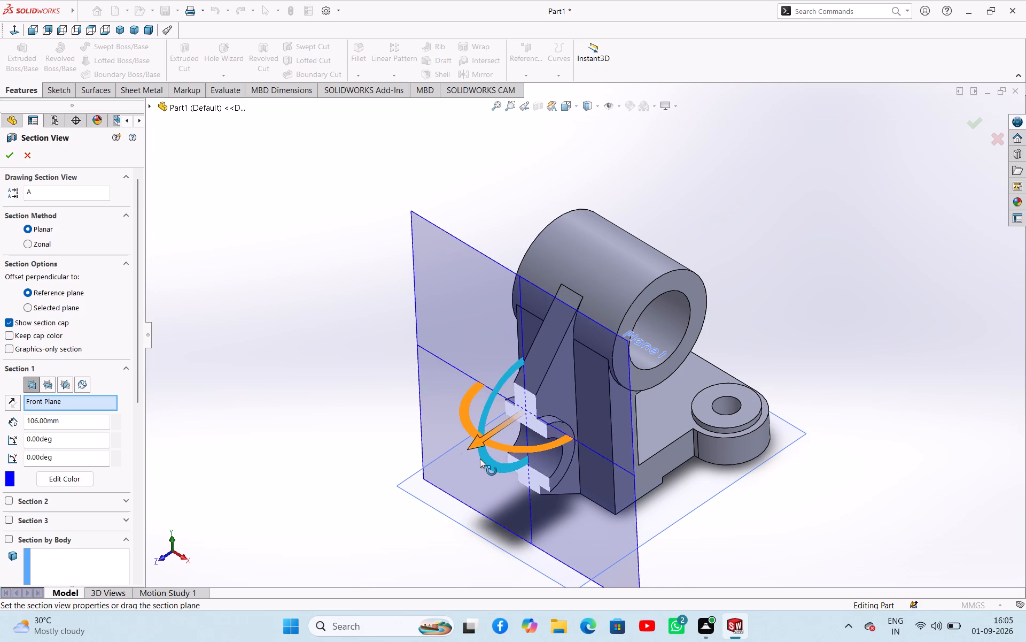
{"action": "left_click_drag", "start_coordinate": [480, 458], "coordinate": [454, 480]}
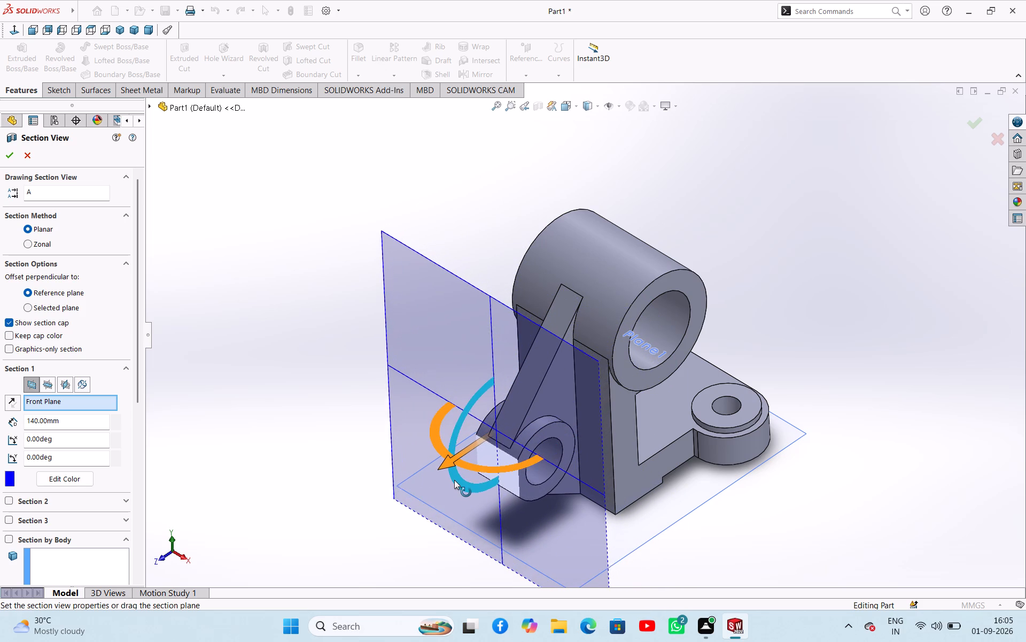
{"action": "left_click_drag", "start_coordinate": [454, 480], "coordinate": [446, 485]}
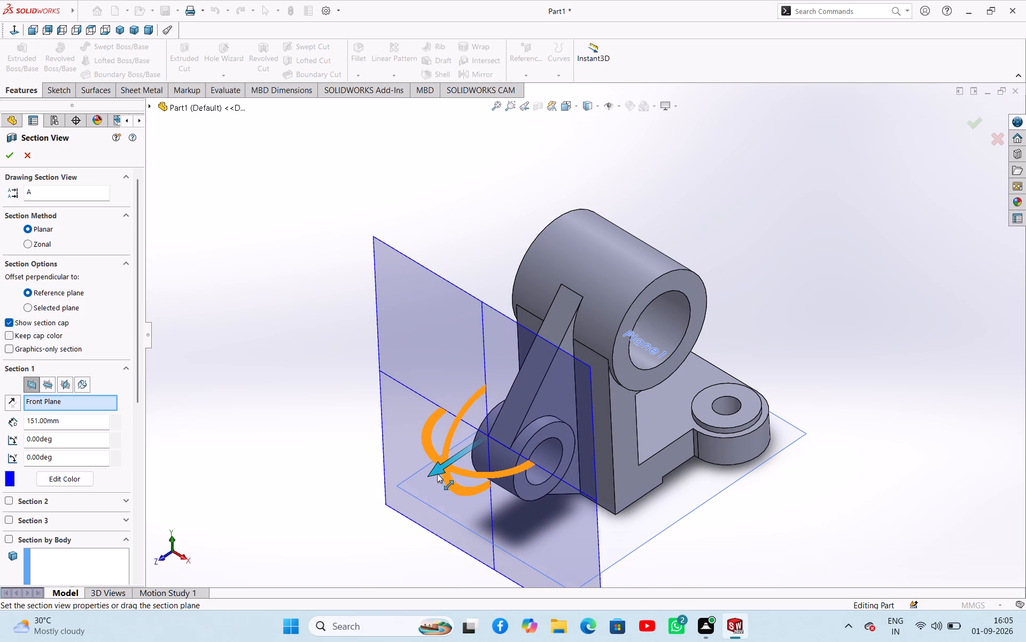
{"action": "middle_click_drag", "start_coordinate": [402, 458], "coordinate": [351, 460]}
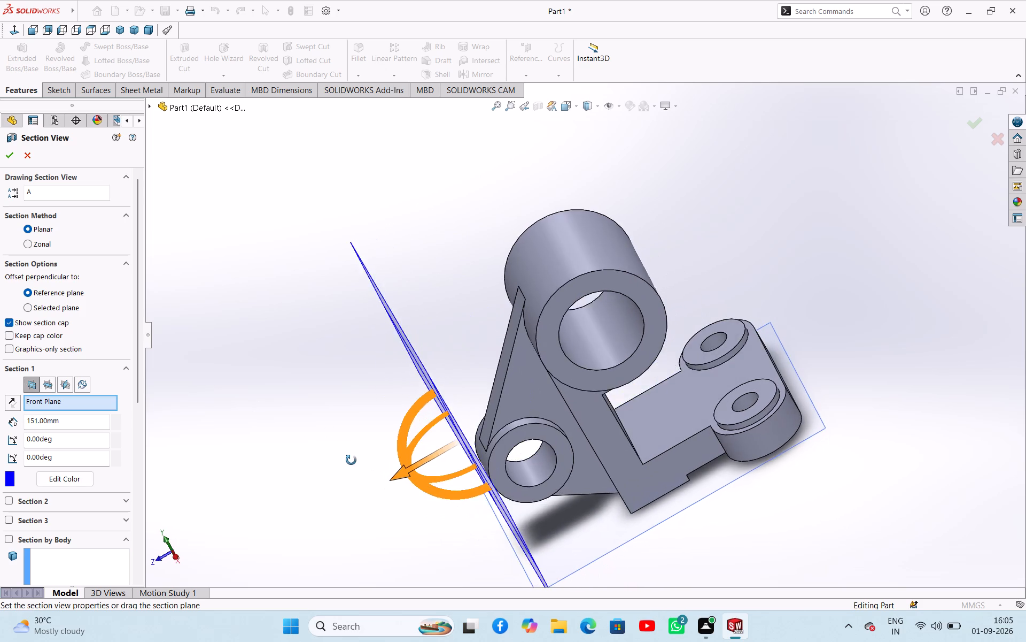
{"action": "middle_click_drag", "start_coordinate": [351, 460], "coordinate": [347, 454]}
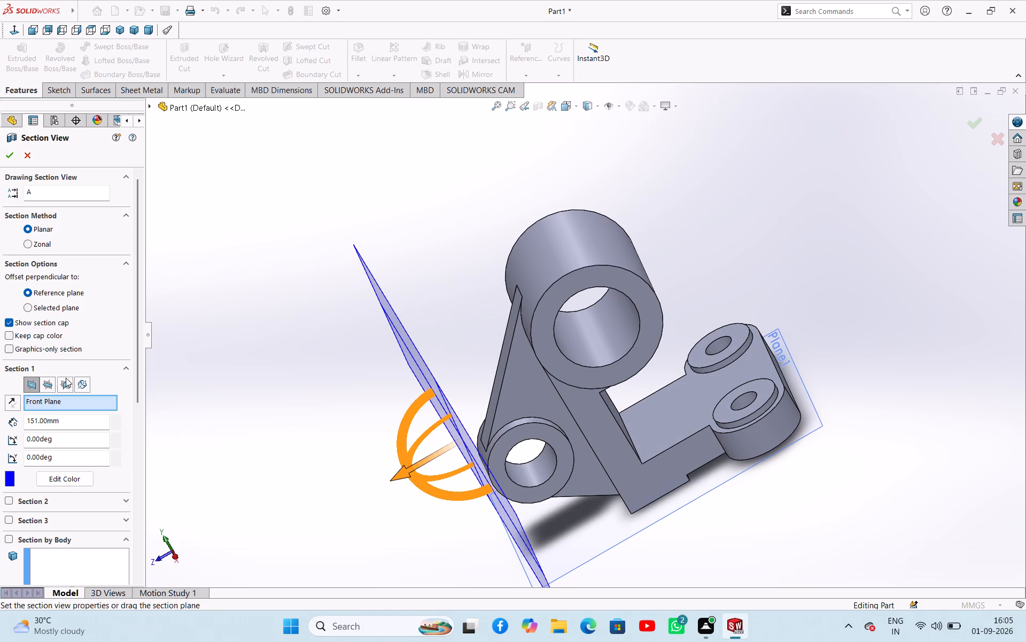
Inspect a Top Plane section tilted to about 318 degrees, sweeping it down through the bracket and up to about 120 mm, and discard the section view.
{"action": "left_click", "coordinate": [44, 379]}
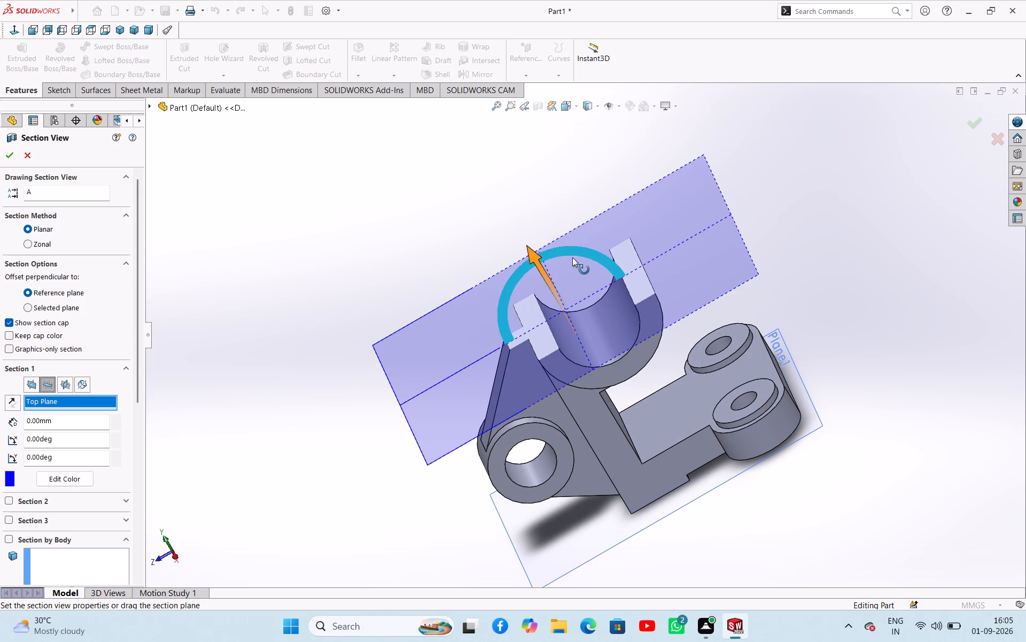
{"action": "left_click_drag", "start_coordinate": [573, 257], "coordinate": [608, 281]}
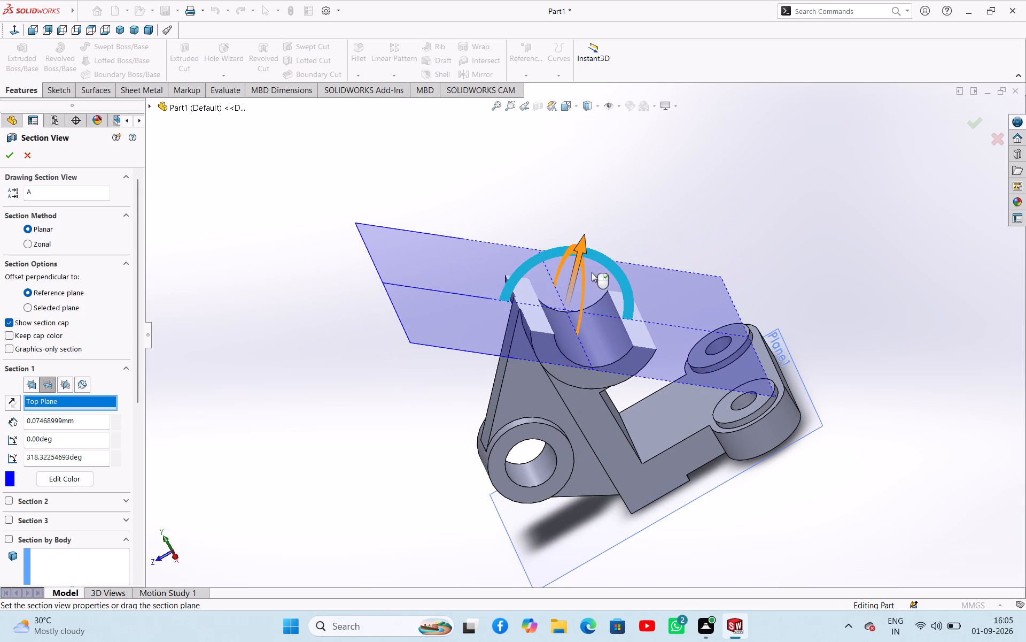
{"action": "left_click_drag", "start_coordinate": [583, 249], "coordinate": [568, 295]}
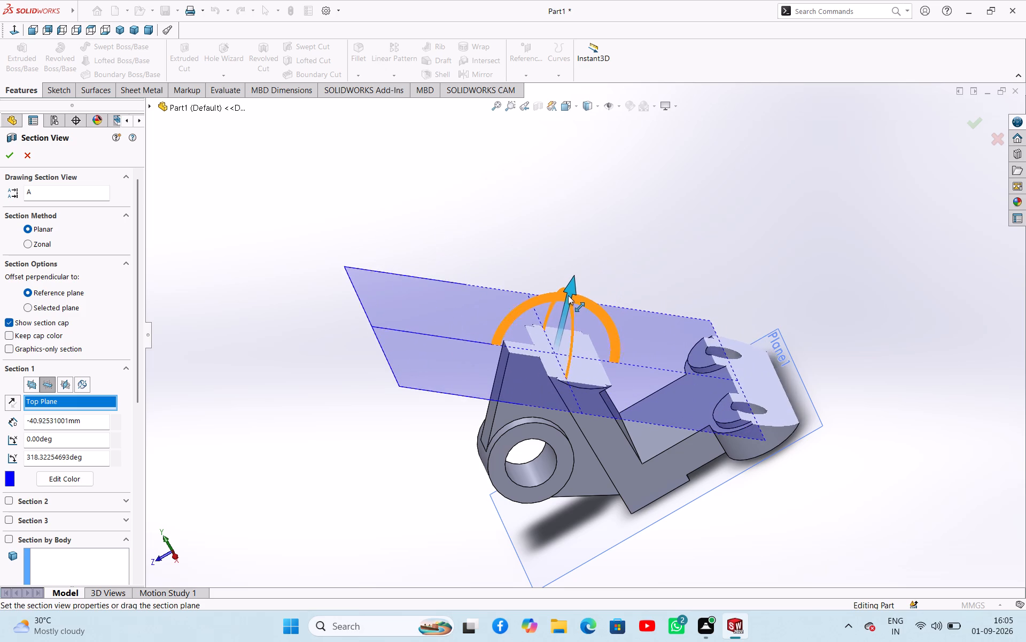
{"action": "left_click_drag", "start_coordinate": [568, 295], "coordinate": [566, 299]}
{"action": "left_click_drag", "start_coordinate": [569, 289], "coordinate": [763, 148]}
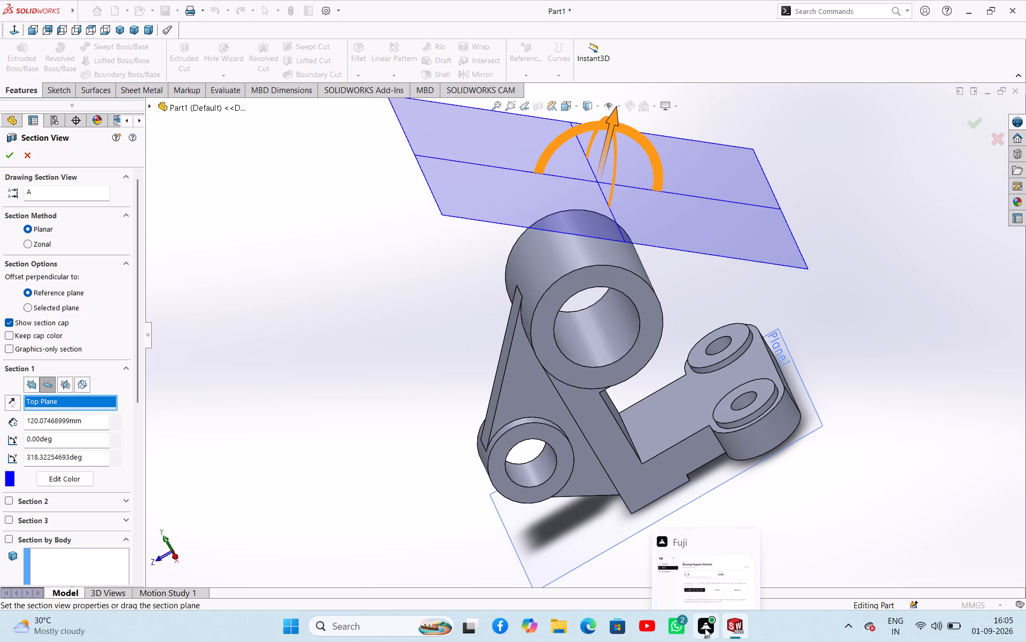
{"action": "left_click", "coordinate": [407, 343]}
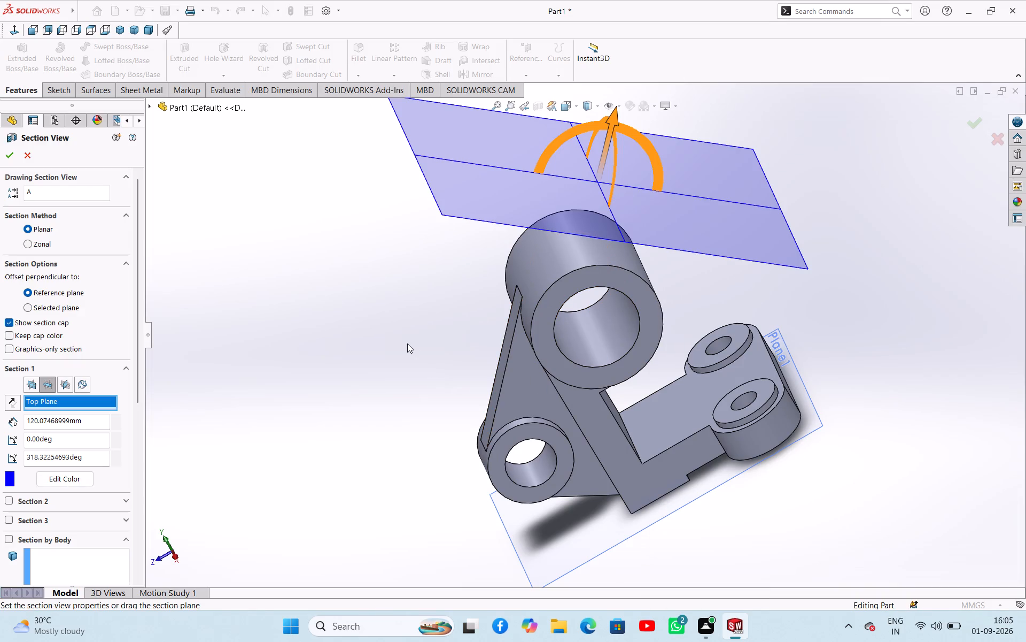
{"action": "left_click", "coordinate": [27, 156]}
{"action": "left_click", "coordinate": [379, 298]}
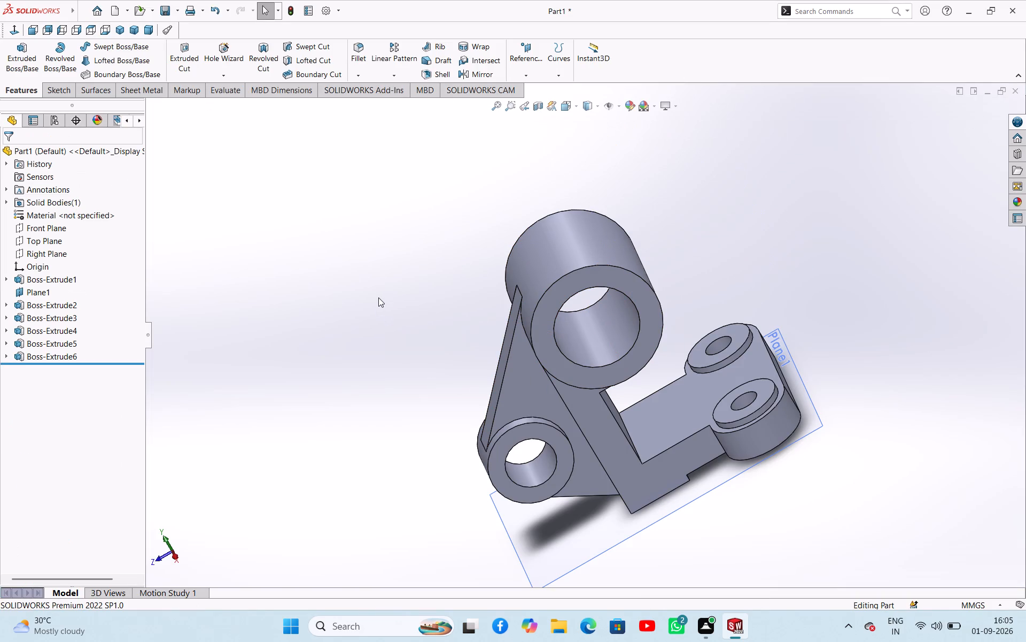
Save the part as BEARING SUPPORT BRACKET in the 31-08 folder, using the SOLIDWORKS Part file type.
{"action": "key", "text": "ctrl+s"}
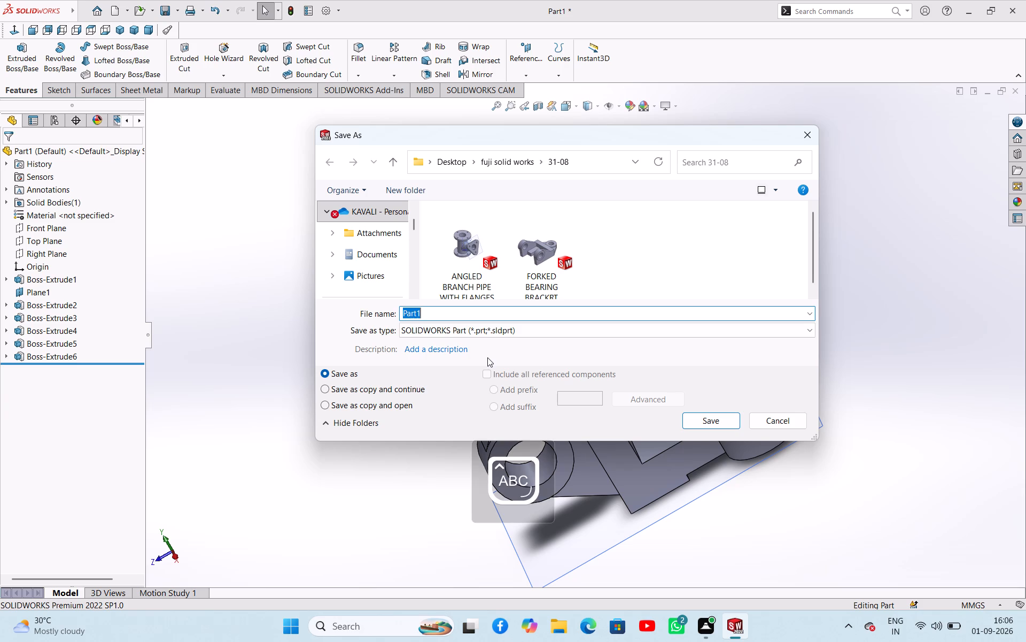
{"action": "key", "text": "b"}
{"action": "type", "text": "EAR"}
{"action": "type", "text": "ING B"}
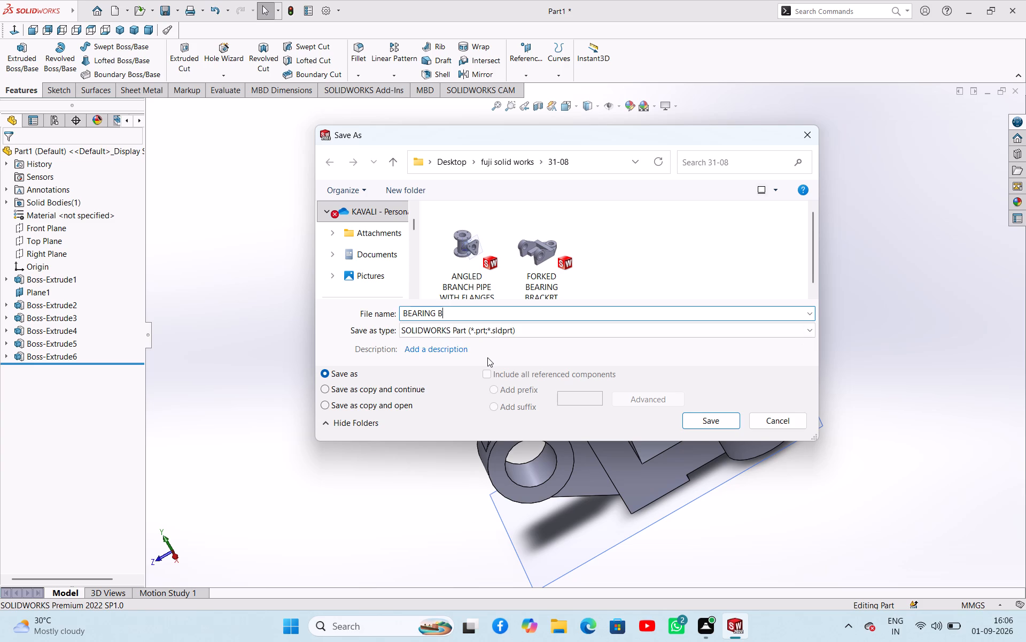
{"action": "key", "text": "BackSpace"}
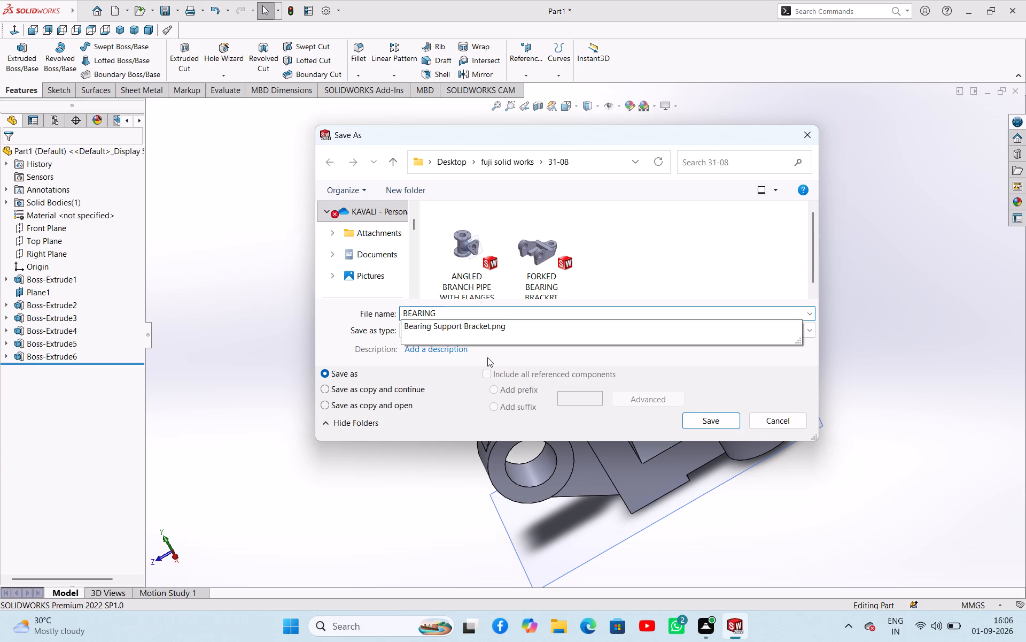
{"action": "key", "text": "s"}
{"action": "key", "text": "u"}
{"action": "type", "text": "PP"}
{"action": "key", "text": "o"}
{"action": "type", "text": "RT"}
{"action": "key", "text": "space"}
{"action": "key", "text": "b"}
{"action": "type", "text": "RAC"}
{"action": "type", "text": "KET"}
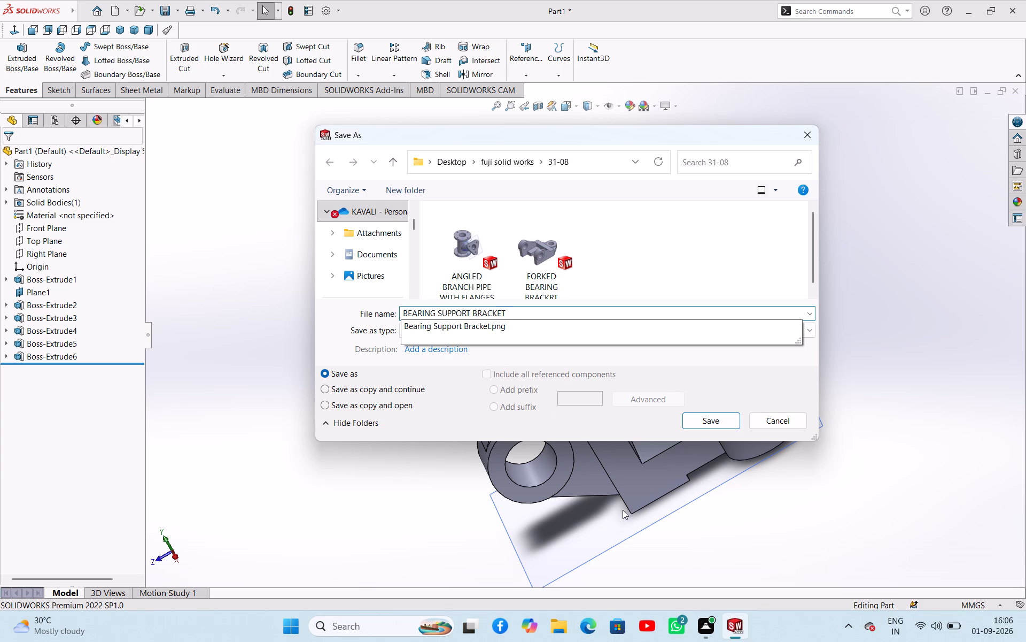
{"action": "left_click", "coordinate": [732, 422]}
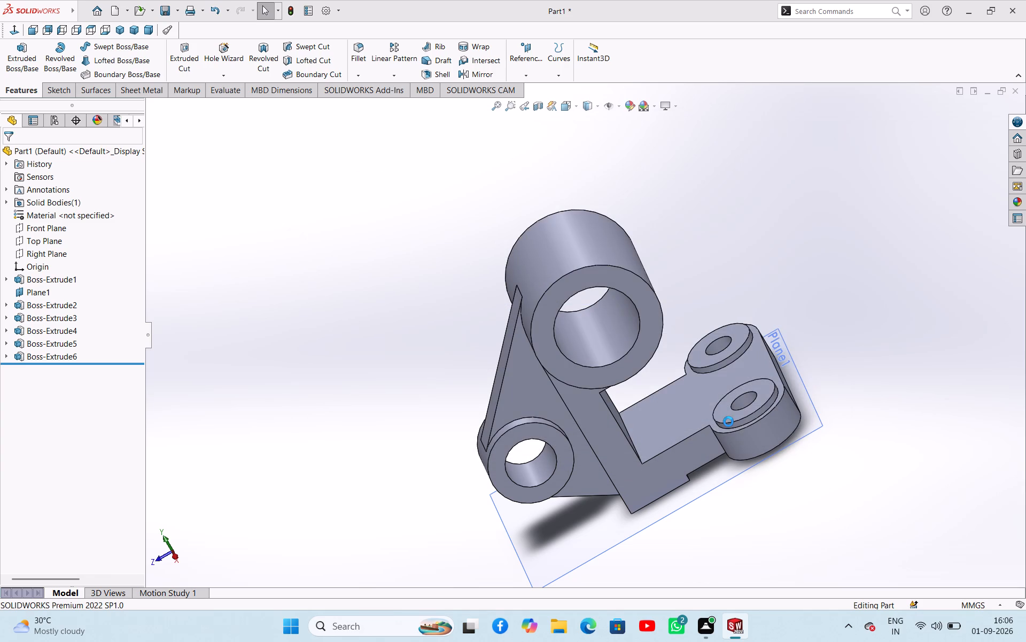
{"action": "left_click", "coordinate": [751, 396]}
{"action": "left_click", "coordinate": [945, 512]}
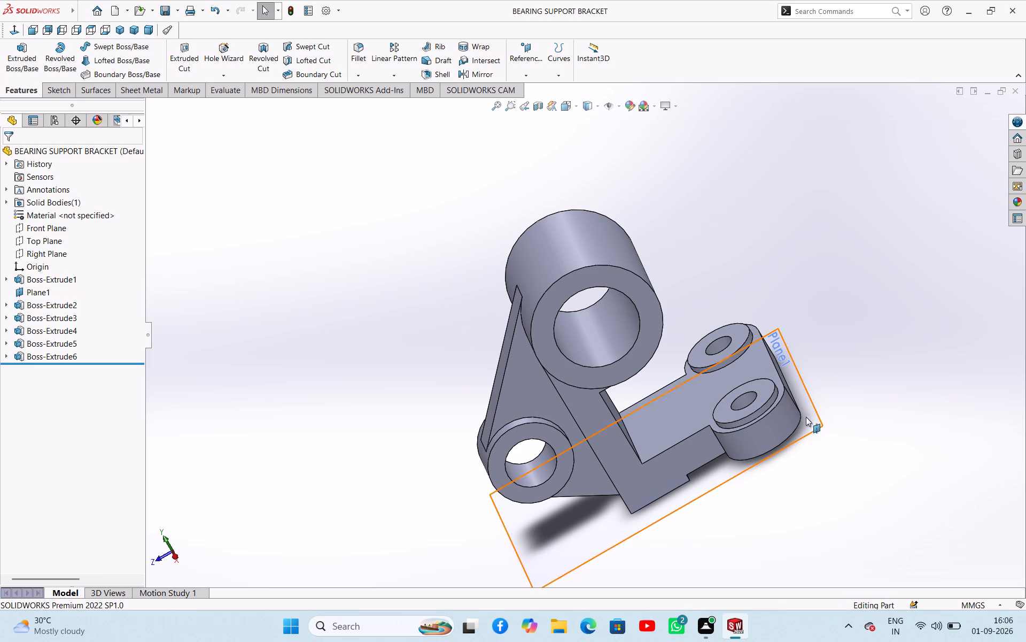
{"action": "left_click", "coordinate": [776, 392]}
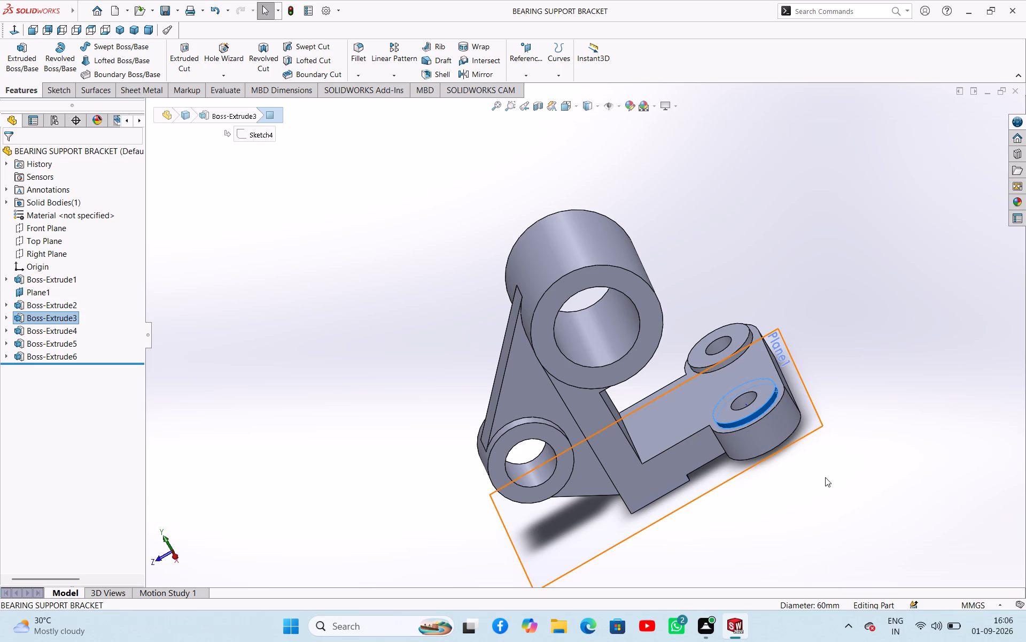
Examine the bossed base's rounded end and boss faces from a few angles.
{"action": "left_click", "coordinate": [827, 484]}
{"action": "left_click", "coordinate": [794, 416]}
{"action": "middle_click_drag", "start_coordinate": [819, 438], "coordinate": [805, 459]}
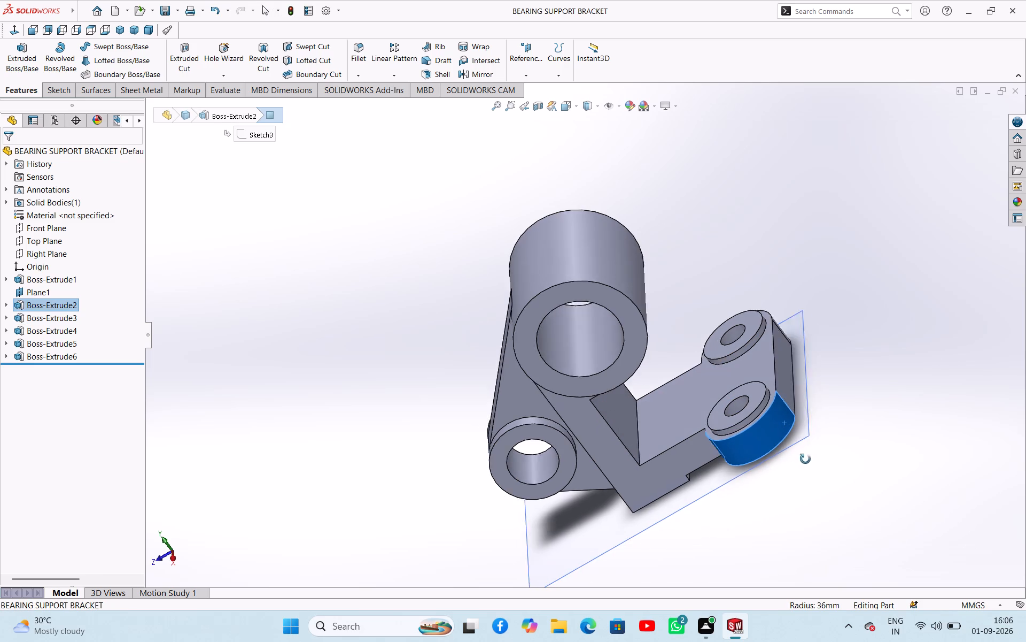
{"action": "middle_click_drag", "start_coordinate": [805, 459], "coordinate": [786, 485]}
{"action": "left_click", "coordinate": [781, 383]}
{"action": "left_click", "coordinate": [875, 492]}
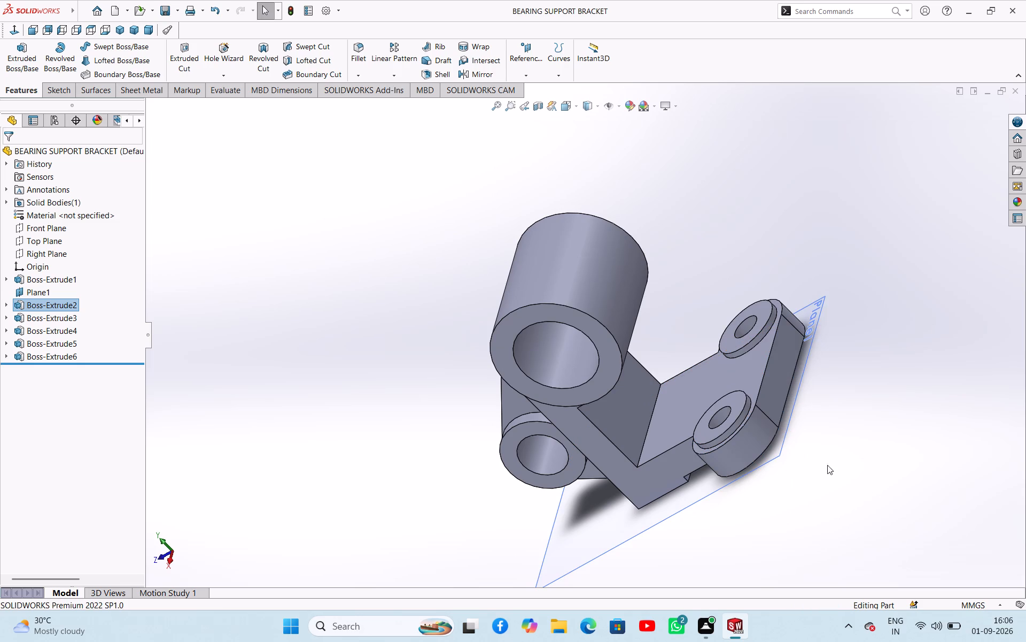
{"action": "left_click", "coordinate": [759, 441]}
{"action": "left_click", "coordinate": [776, 400]}
{"action": "left_click", "coordinate": [814, 496]}
Save the bracket part again under its existing name.
{"action": "key", "text": "ctrl+s"}
{"action": "key", "text": "ctrl+s"}
{"action": "key", "text": "ctrl+s"}
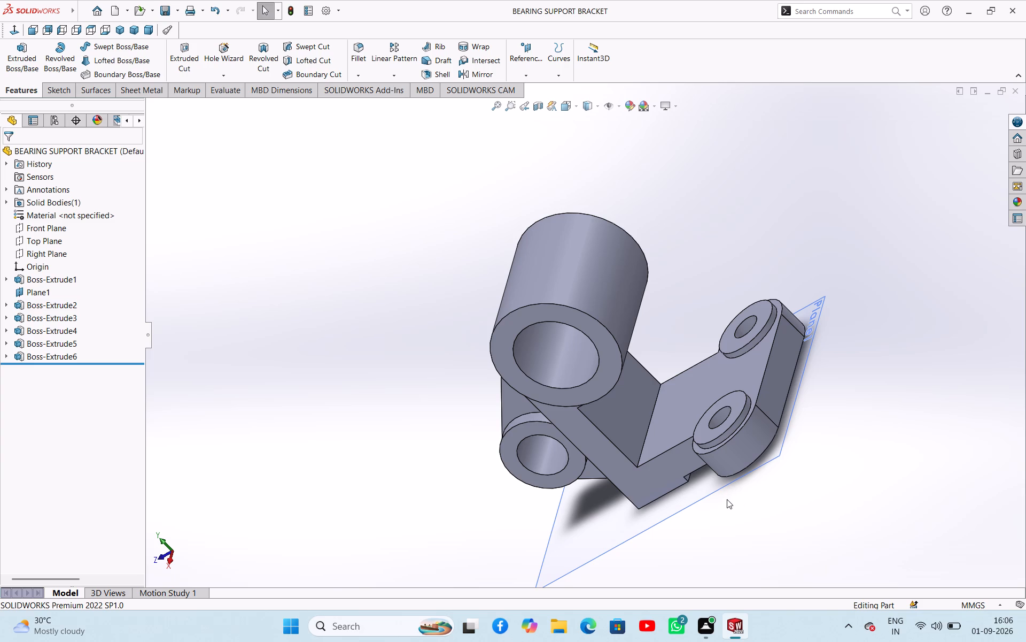
Create a new drawing document on a standard A3 (ISO) sheet.
{"action": "key", "text": "ctrl+n"}
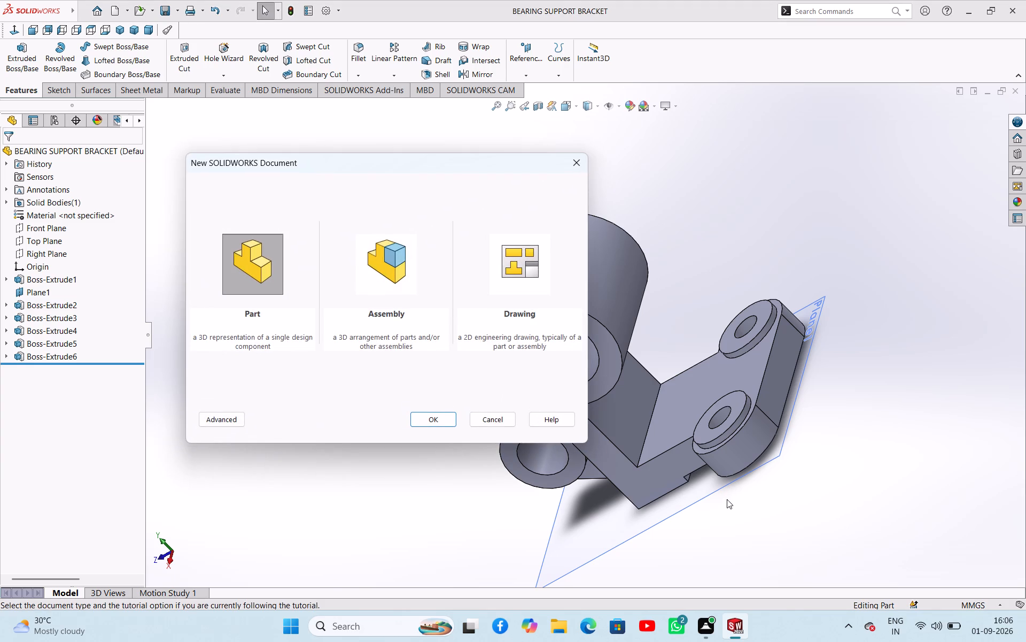
{"action": "left_click", "coordinate": [544, 258]}
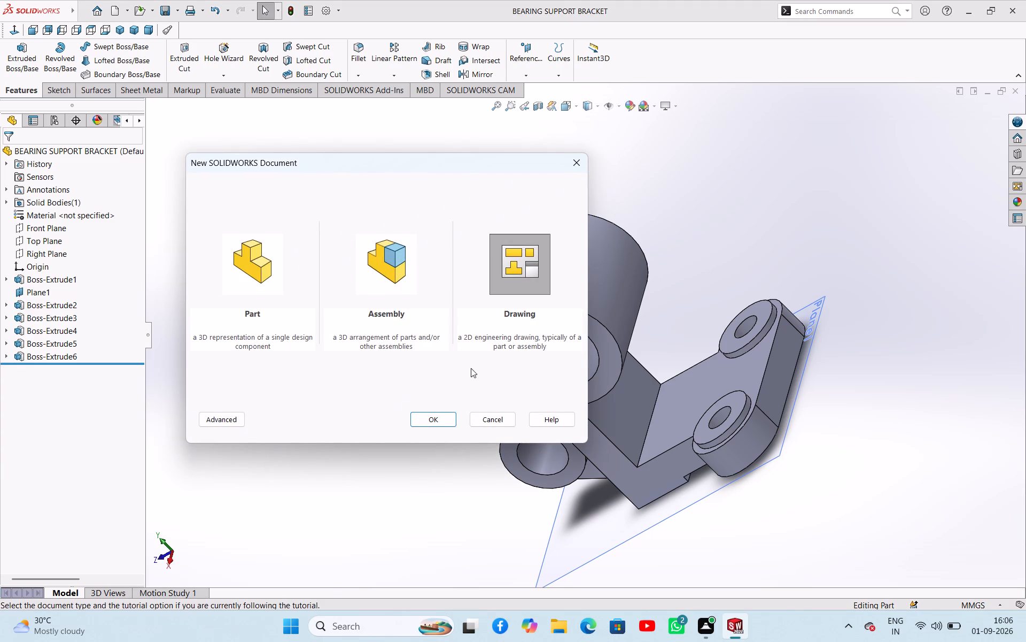
{"action": "left_click", "coordinate": [438, 422]}
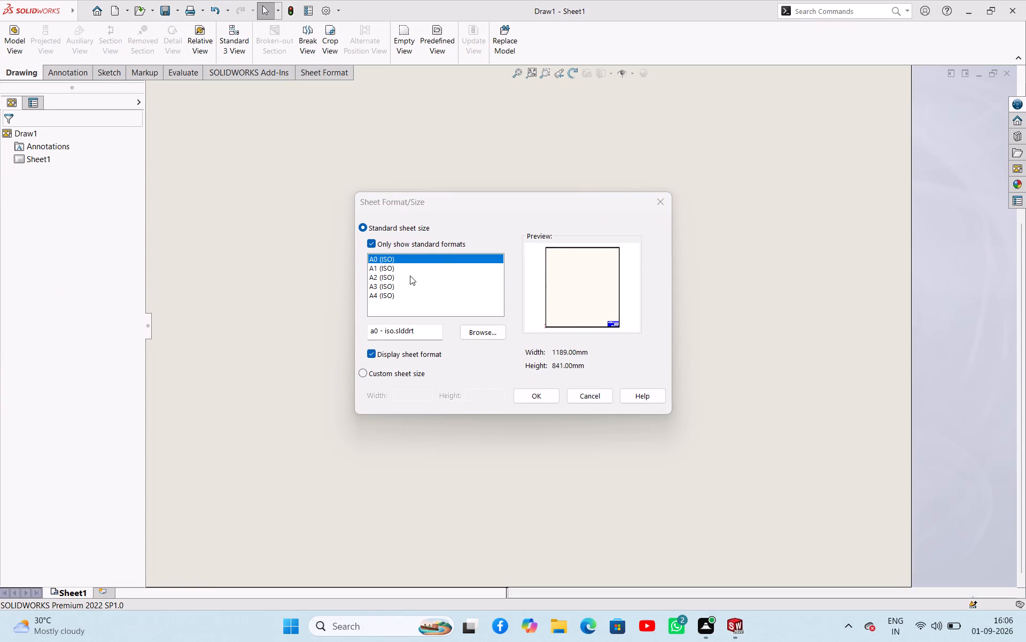
{"action": "left_click", "coordinate": [408, 278]}
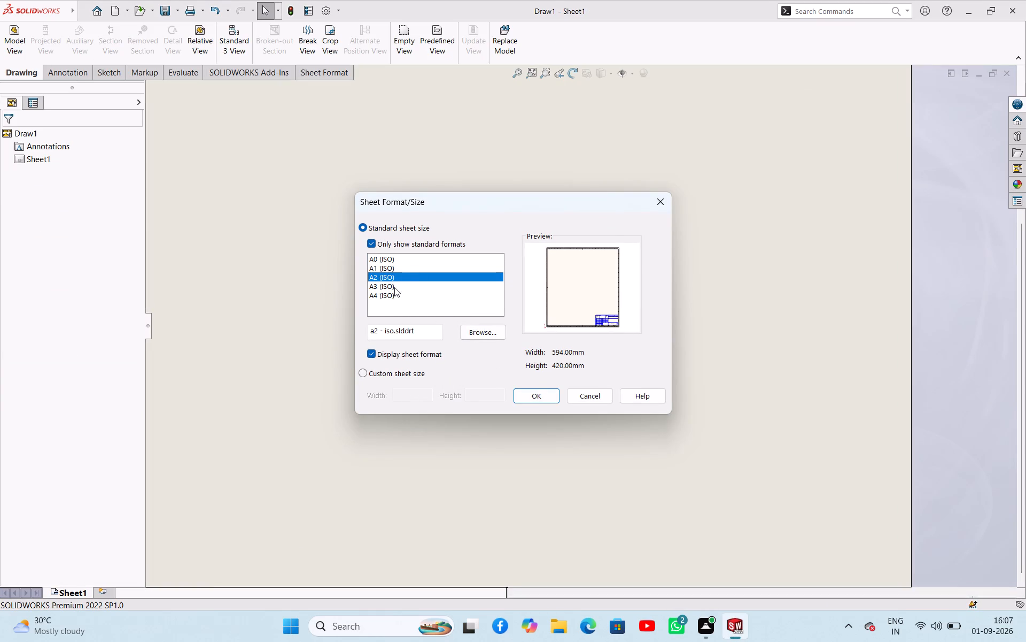
{"action": "left_click", "coordinate": [394, 287]}
{"action": "left_click", "coordinate": [544, 395]}
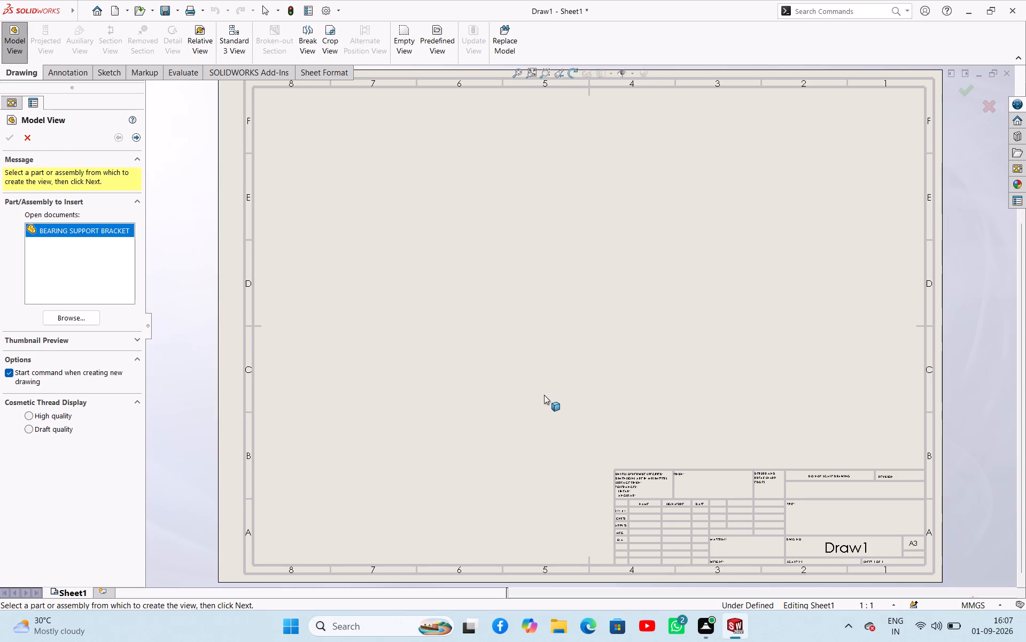
Insert an isometric model view of BEARING SUPPORT BRACKET on the right-hand side of the drawing sheet.
{"action": "left_click", "coordinate": [84, 315]}
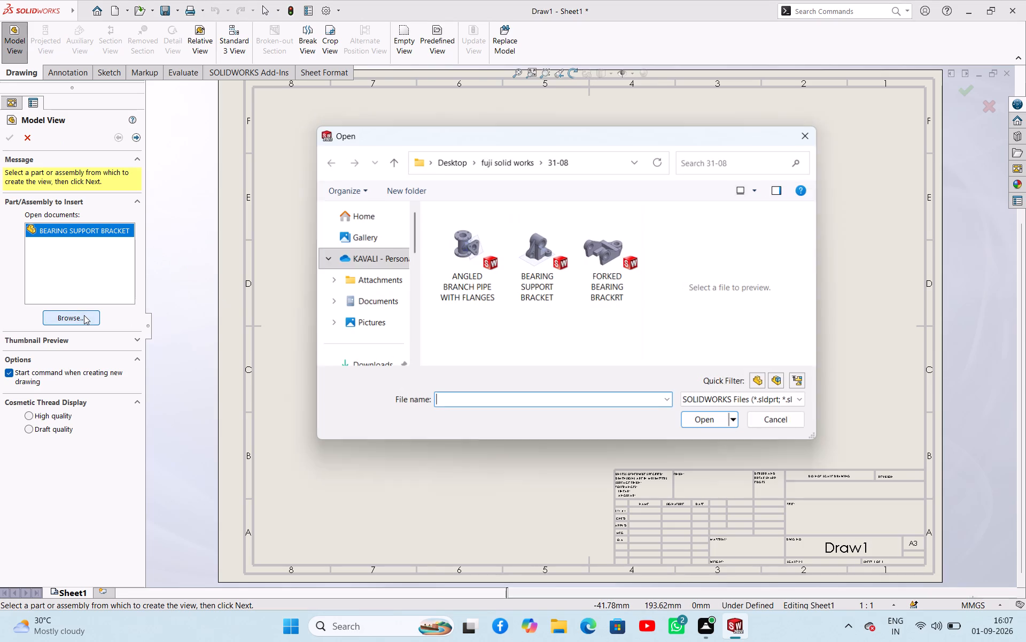
{"action": "left_click", "coordinate": [549, 246]}
{"action": "left_click", "coordinate": [705, 423]}
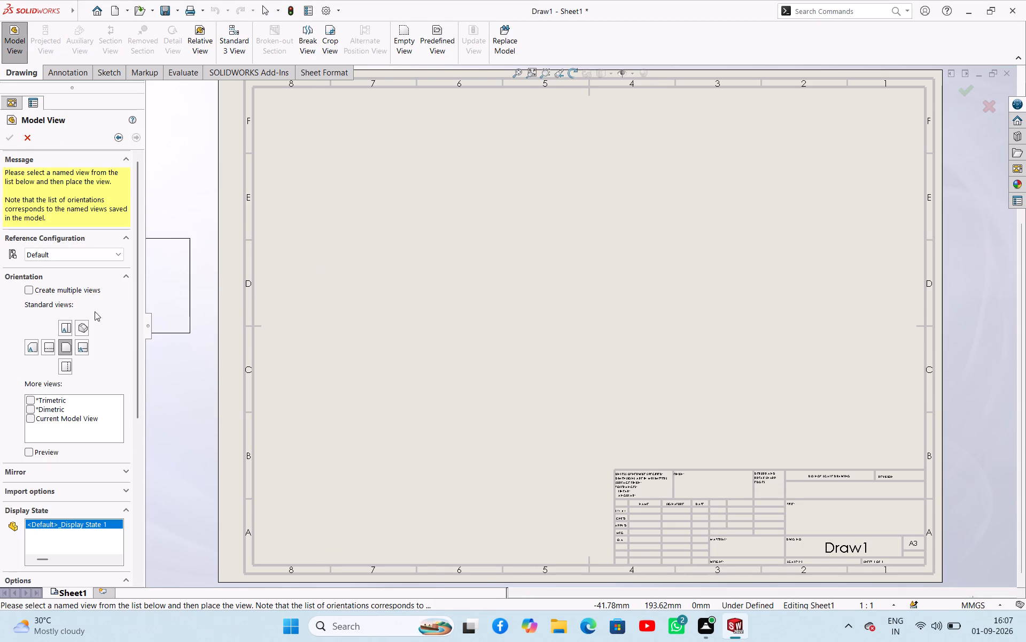
{"action": "left_click", "coordinate": [81, 323]}
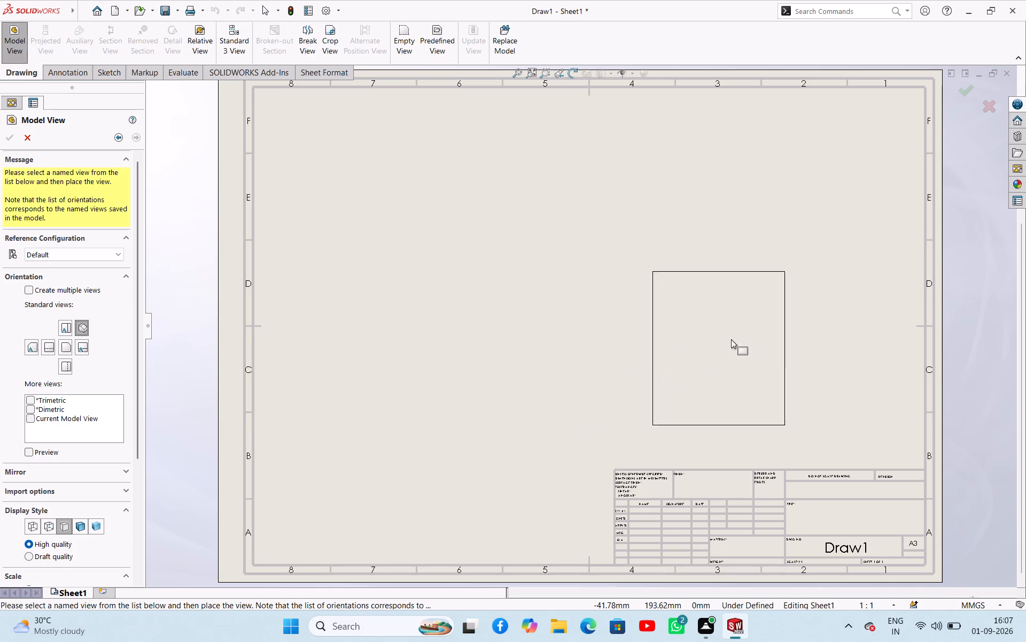
{"action": "left_click", "coordinate": [780, 287]}
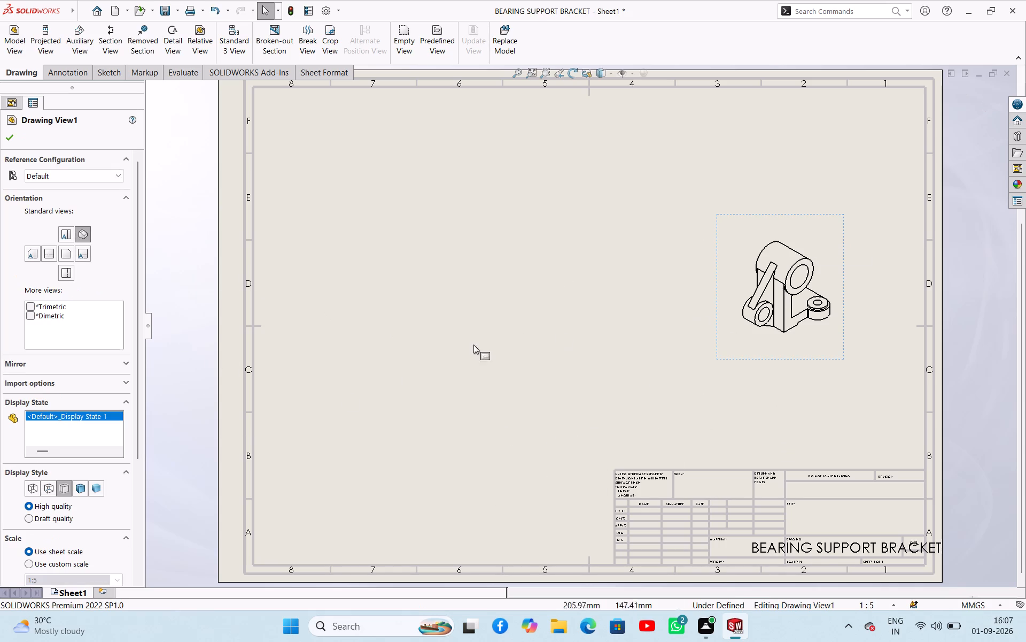
Give the isometric view a custom scale of 1:2 and the Shaded With Edges display style.
{"action": "scroll", "coordinate": [26, 523], "scroll_direction": "down", "scroll_amount": 1}
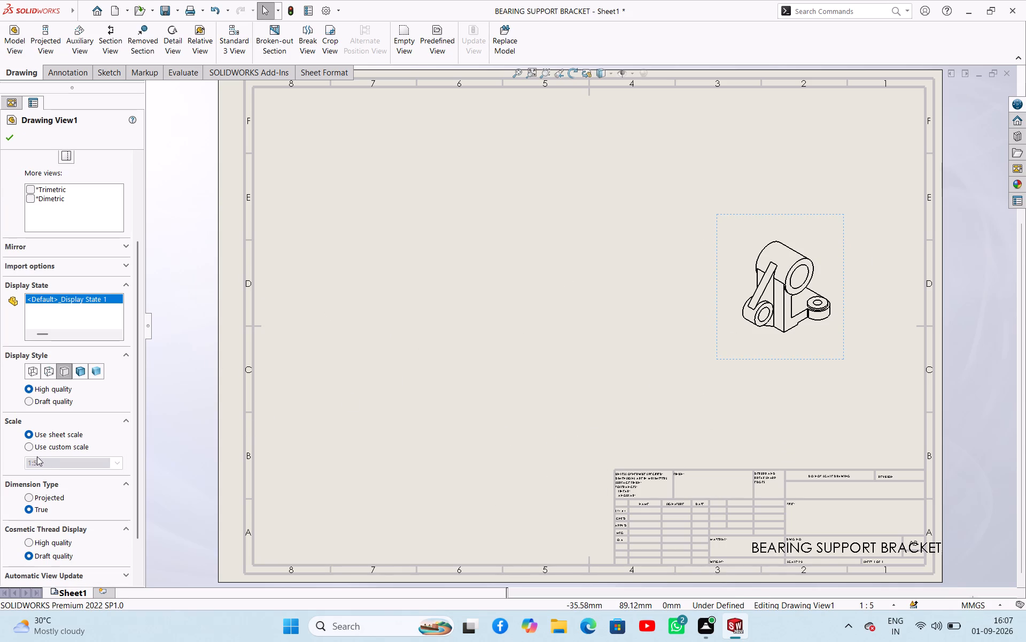
{"action": "left_click", "coordinate": [32, 446]}
{"action": "left_click", "coordinate": [116, 466]}
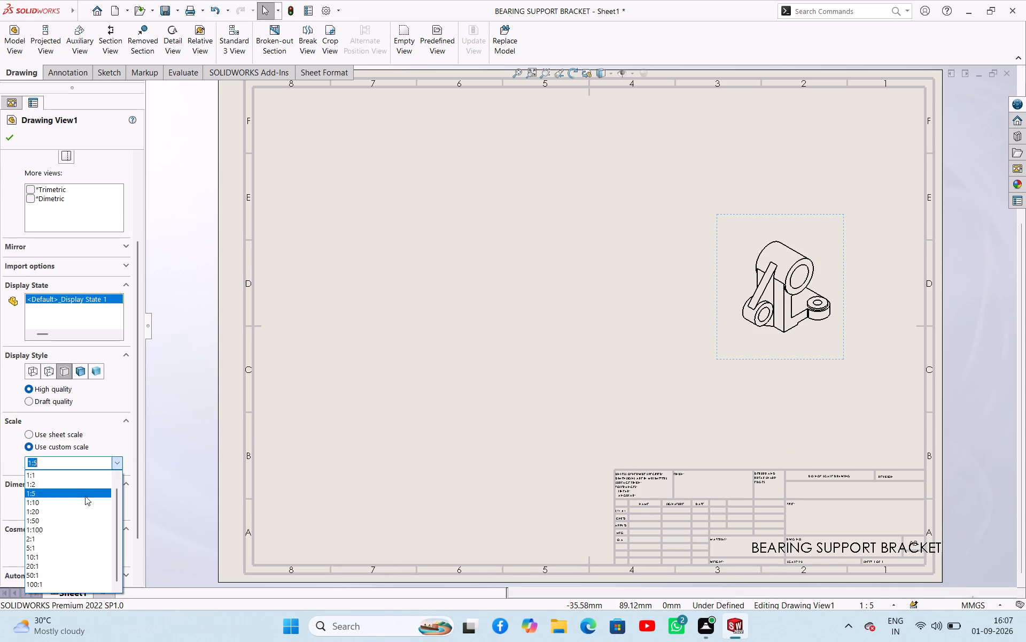
{"action": "left_click", "coordinate": [77, 486]}
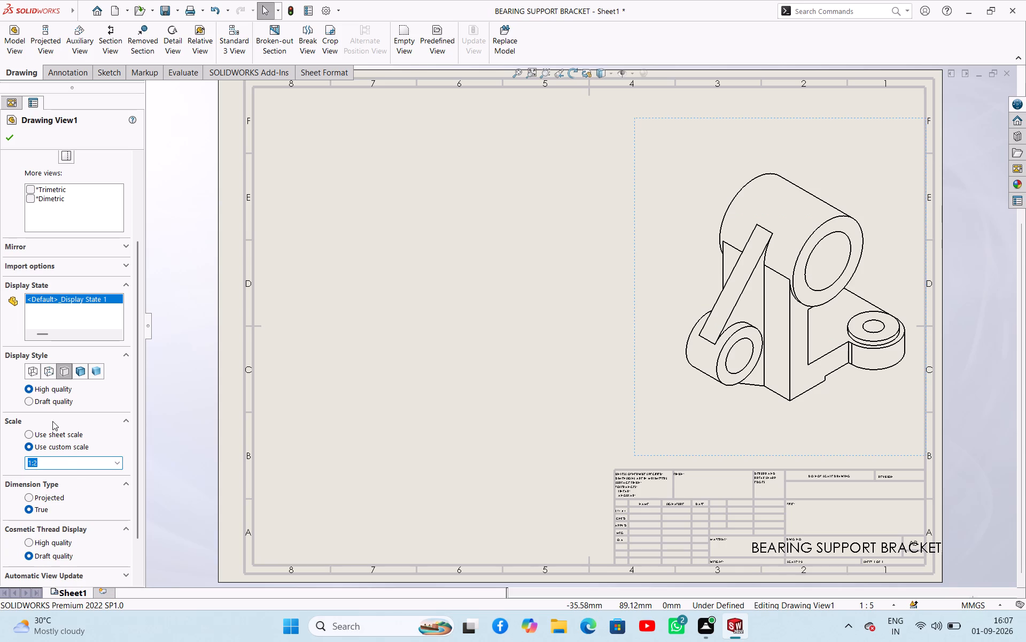
{"action": "left_click", "coordinate": [93, 374]}
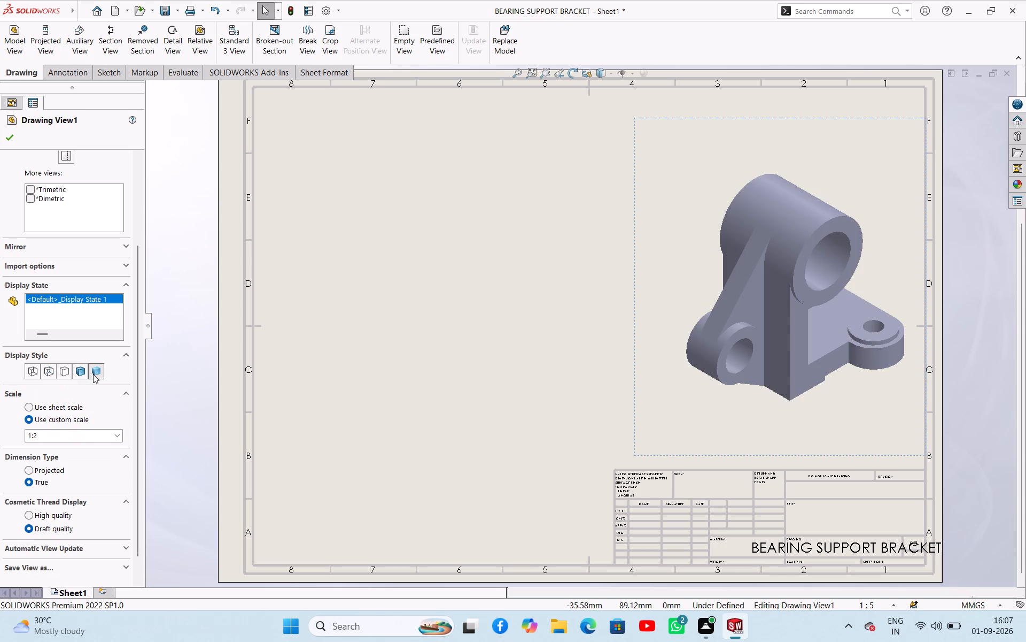
{"action": "left_click", "coordinate": [81, 373]}
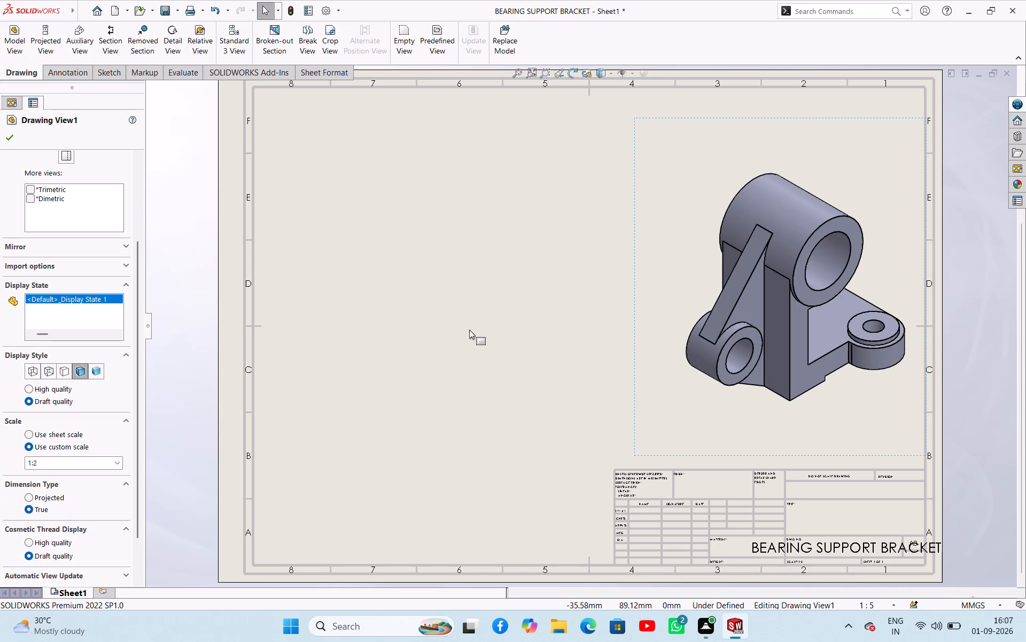
{"action": "scroll", "coordinate": [63, 395], "scroll_direction": "up", "scroll_amount": 2}
{"action": "scroll", "coordinate": [105, 363], "scroll_direction": "up", "scroll_amount": 2}
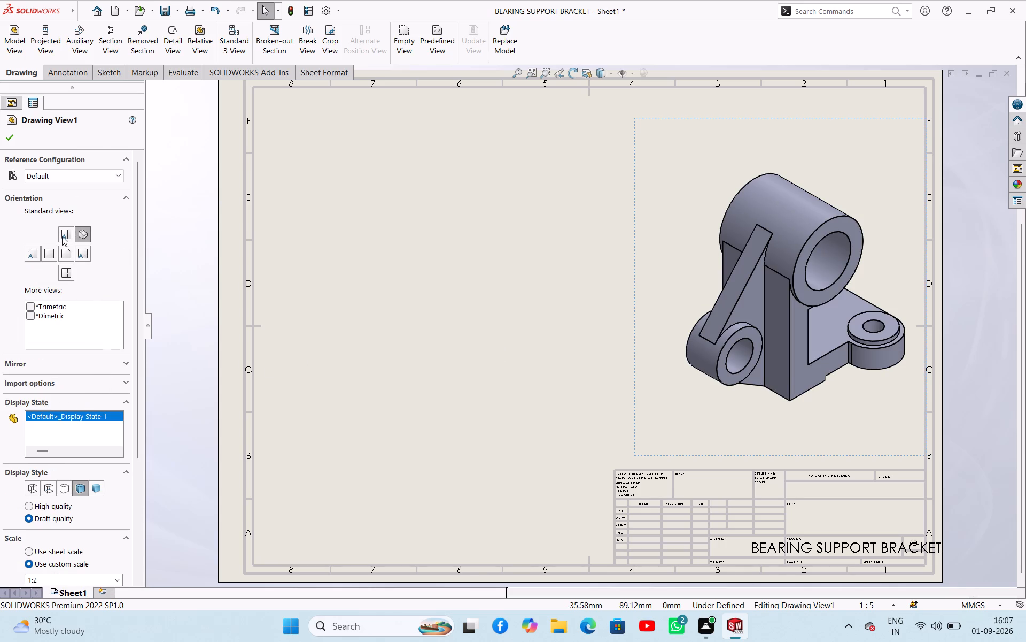
{"action": "left_click", "coordinate": [11, 136]}
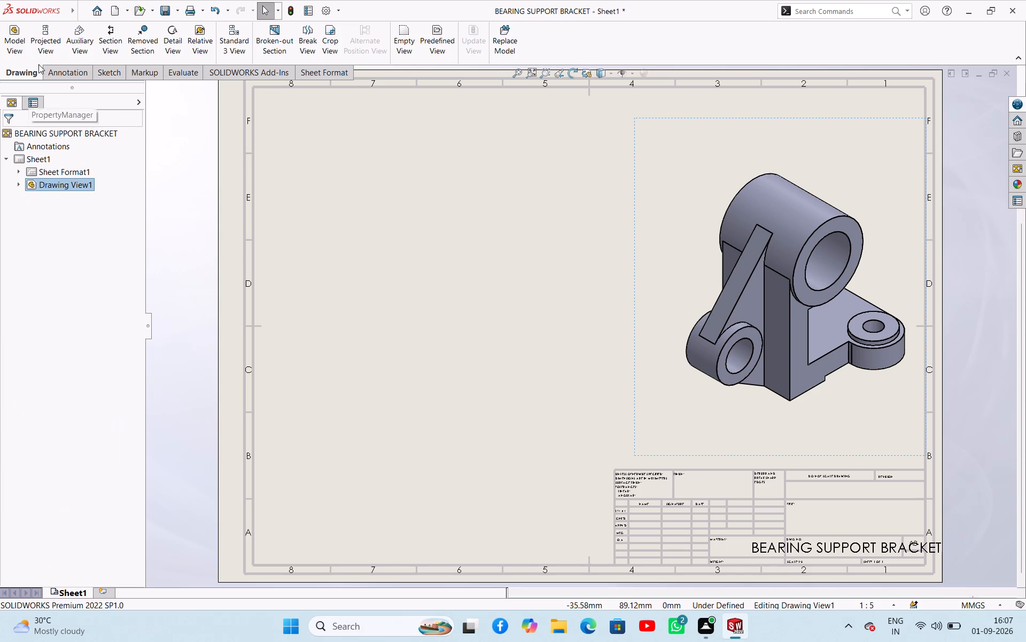
Insert a front view of BEARING SUPPORT BRACKET on the sheet's left half, with projected views above it, to its right and below it.
{"action": "left_click", "coordinate": [11, 29]}
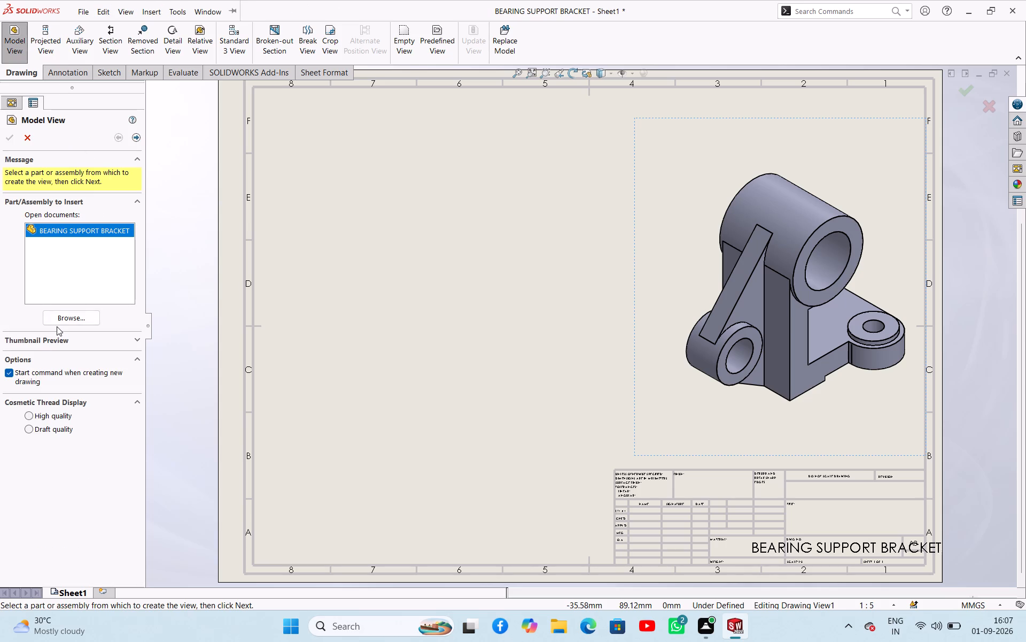
{"action": "left_click", "coordinate": [57, 320]}
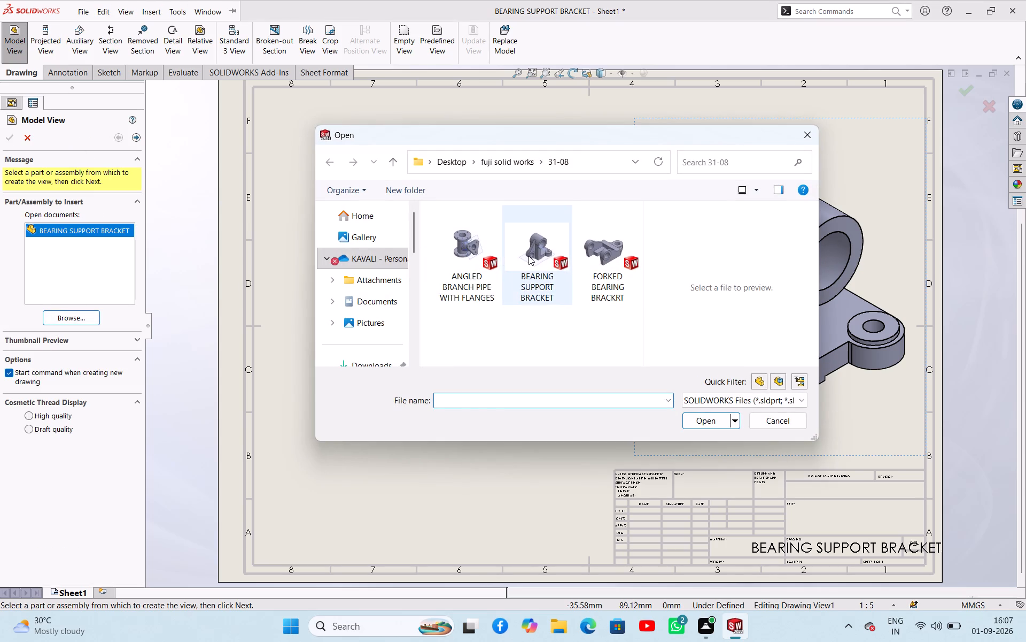
{"action": "left_click", "coordinate": [528, 256]}
{"action": "left_click", "coordinate": [717, 417]}
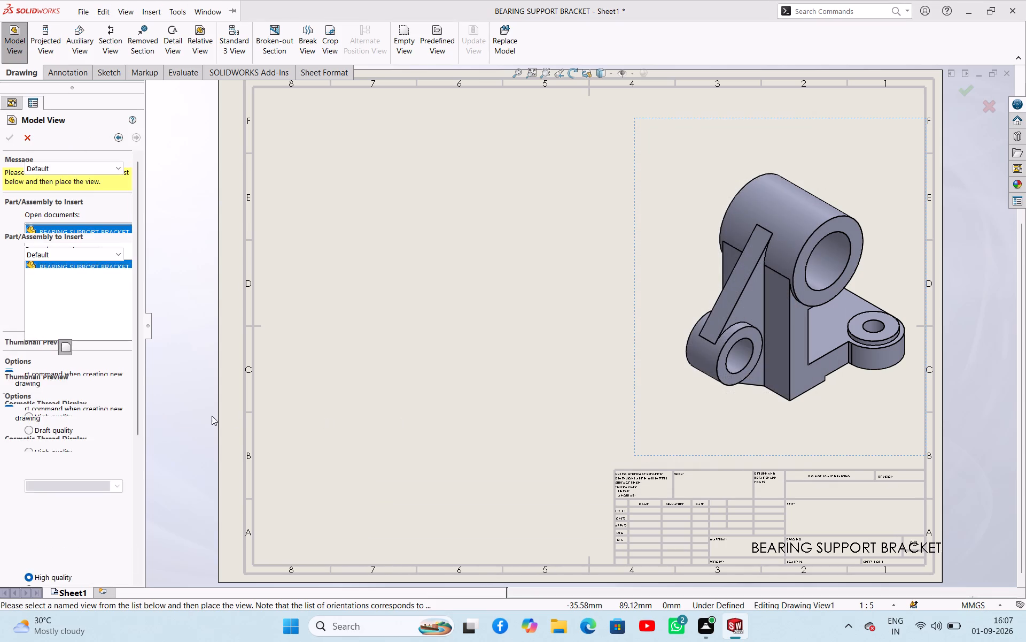
{"action": "left_click", "coordinate": [402, 347]}
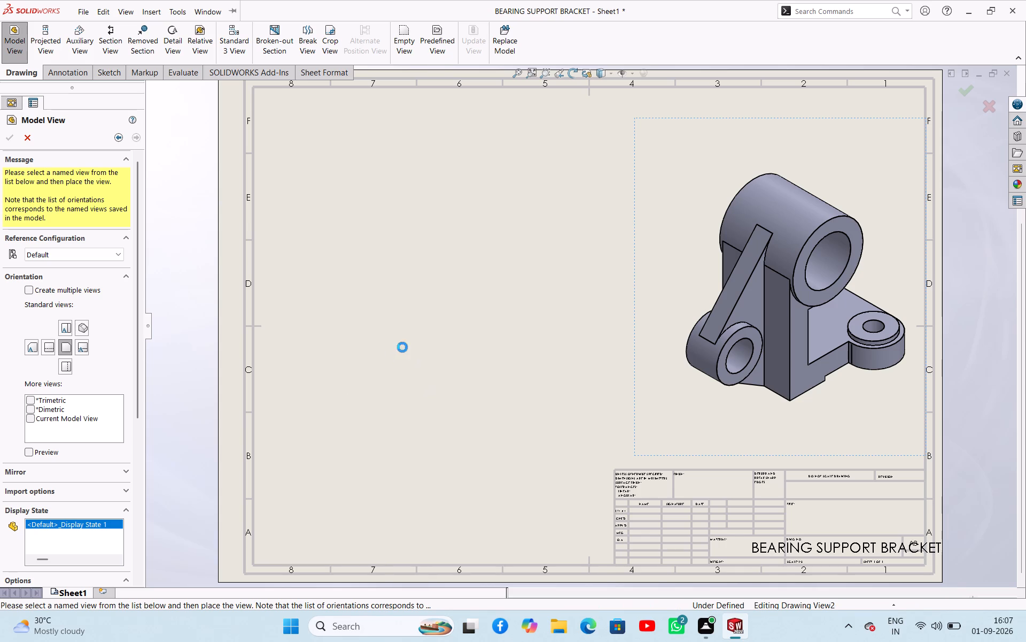
{"action": "left_click", "coordinate": [428, 201]}
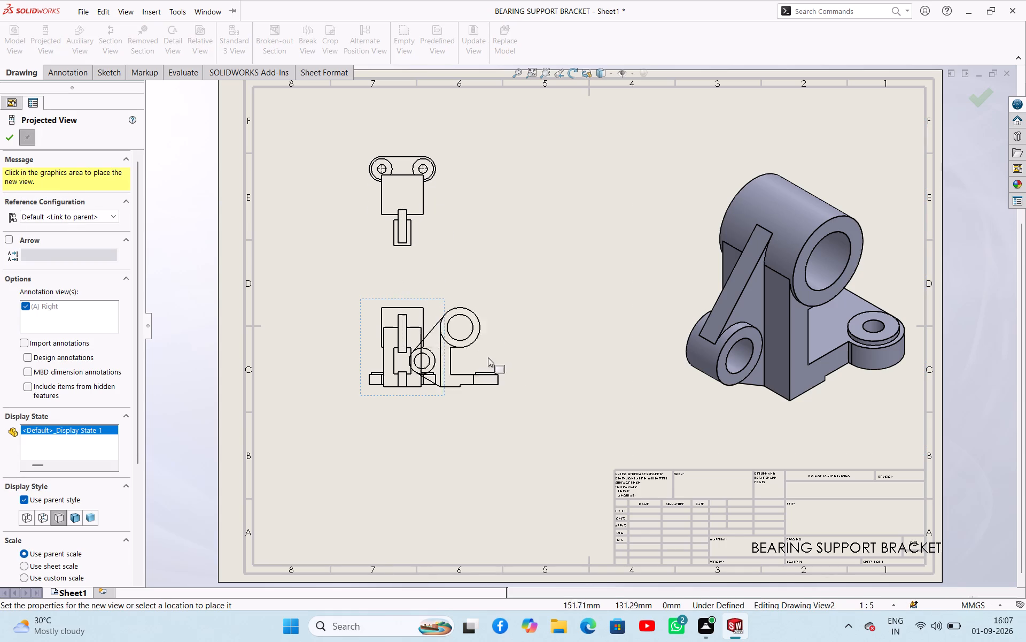
{"action": "left_click", "coordinate": [522, 364]}
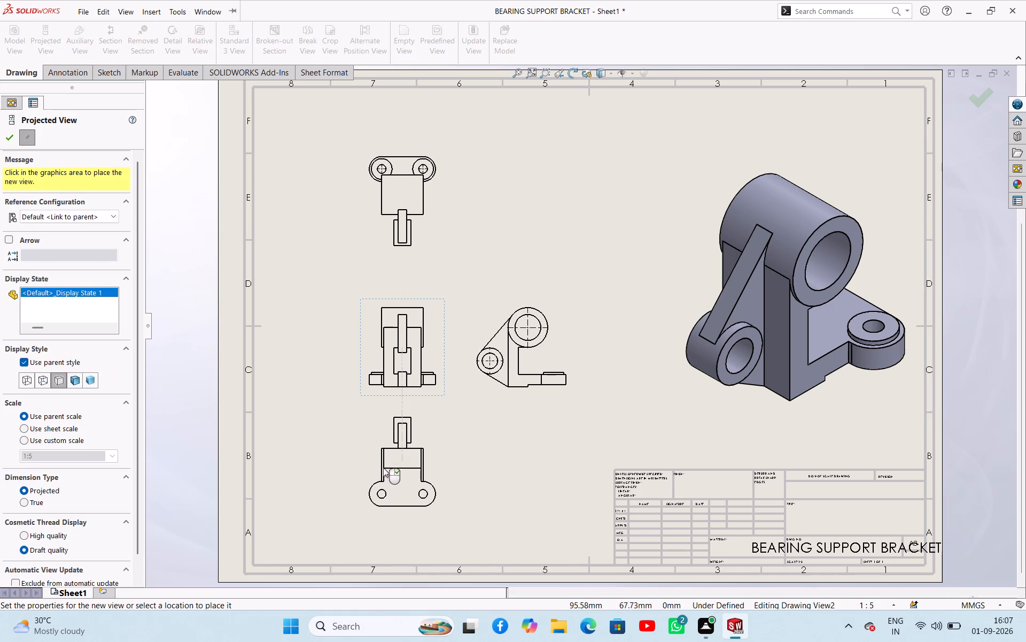
{"action": "left_click_drag", "start_coordinate": [384, 474], "coordinate": [384, 462]}
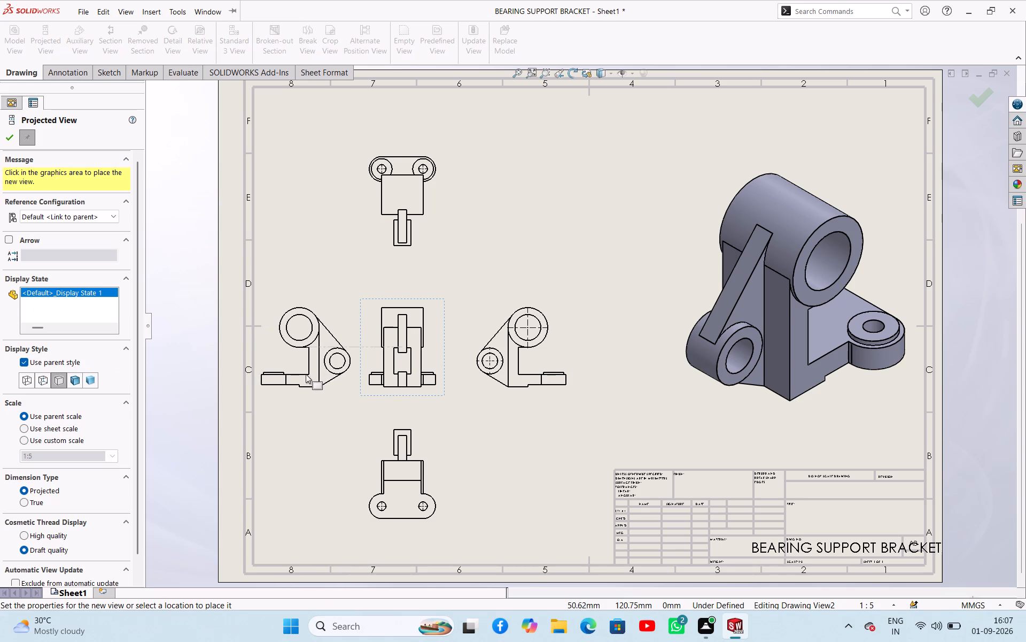
{"action": "key", "text": "Escape"}
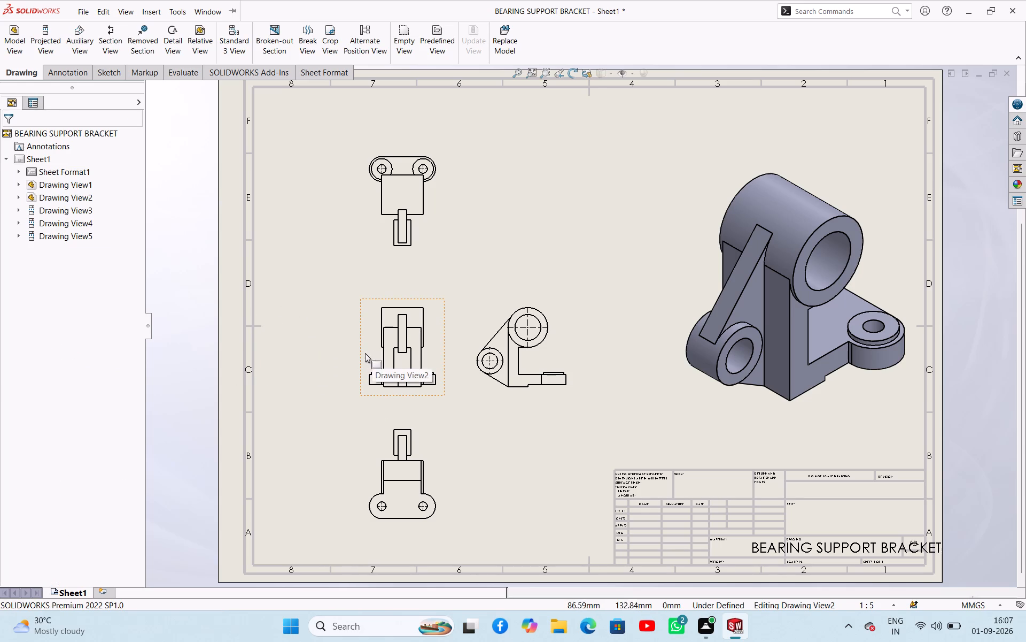
Set the front view to a custom scale of 1:4.
{"action": "left_click", "coordinate": [363, 352]}
{"action": "scroll", "coordinate": [96, 517], "scroll_direction": "down", "scroll_amount": 1}
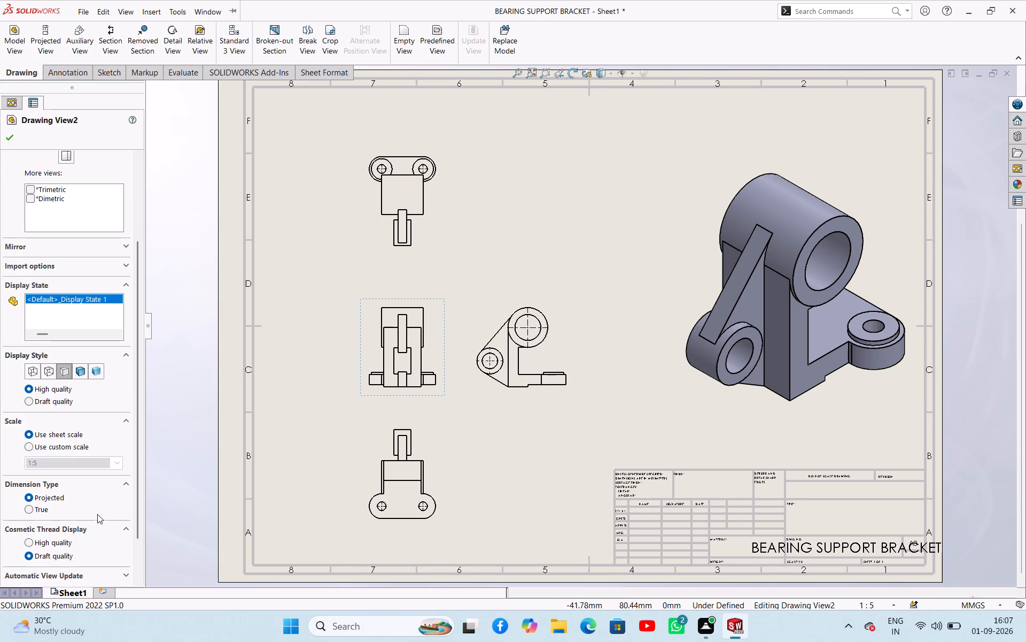
{"action": "left_click", "coordinate": [68, 449]}
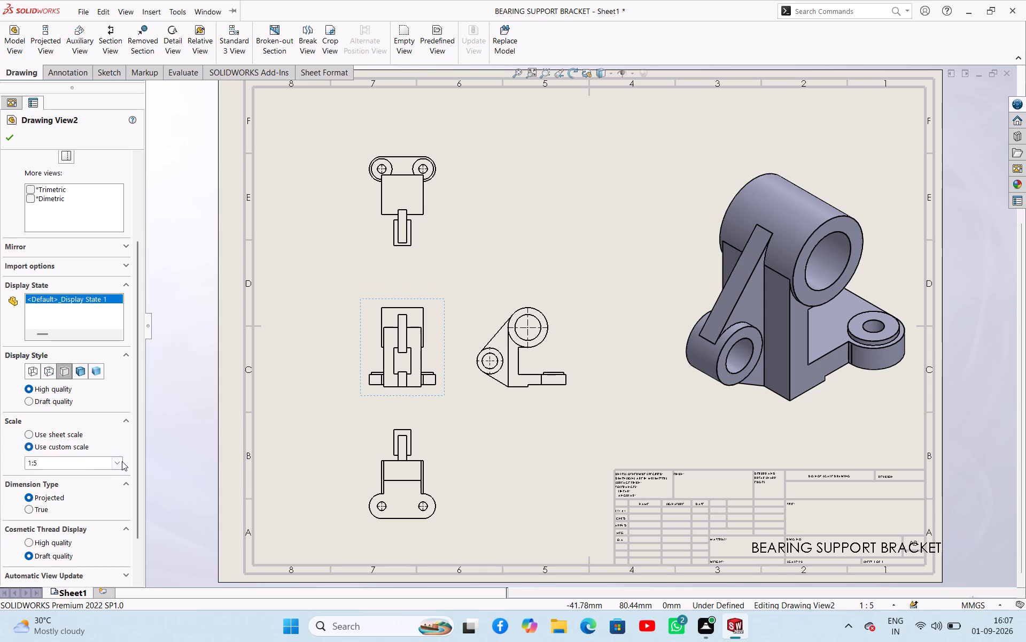
{"action": "left_click", "coordinate": [118, 460]}
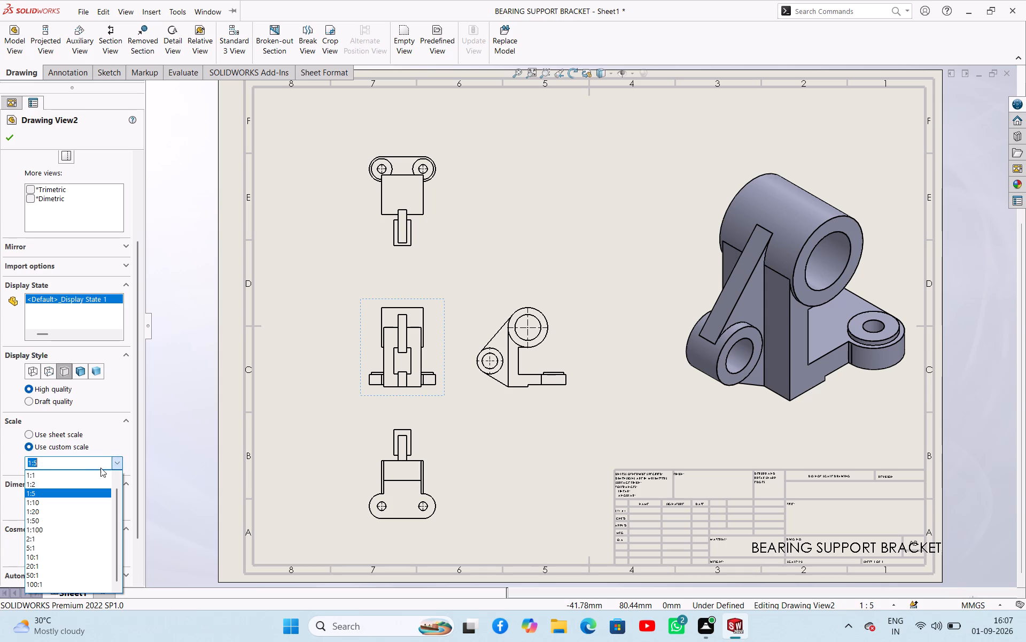
{"action": "left_click", "coordinate": [119, 461]}
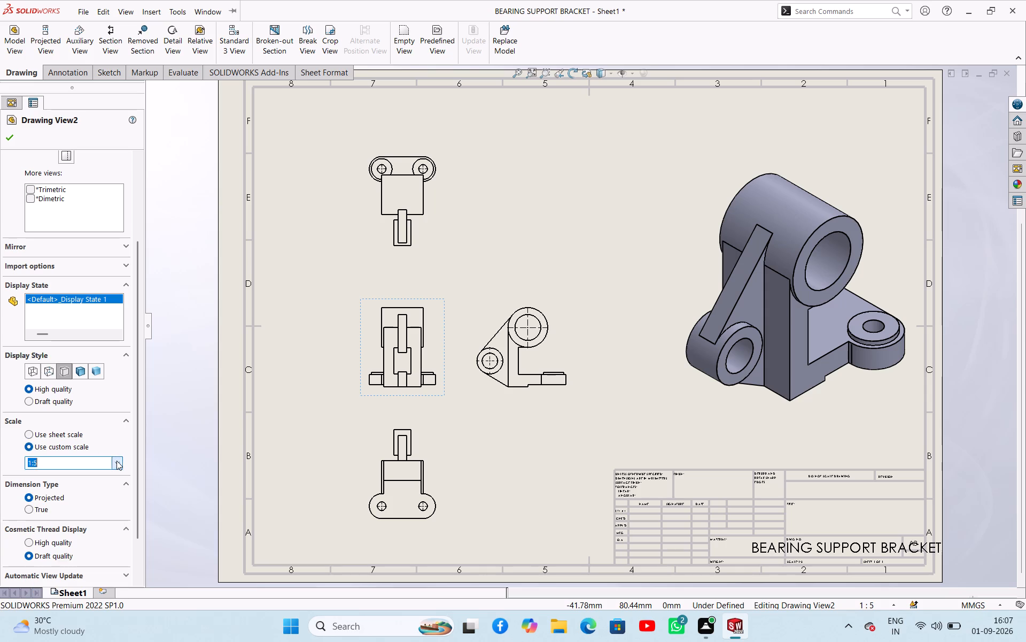
{"action": "left_click", "coordinate": [84, 464]}
{"action": "key", "text": "BackSpace"}
{"action": "key", "text": "4"}
{"action": "left_click", "coordinate": [311, 351]}
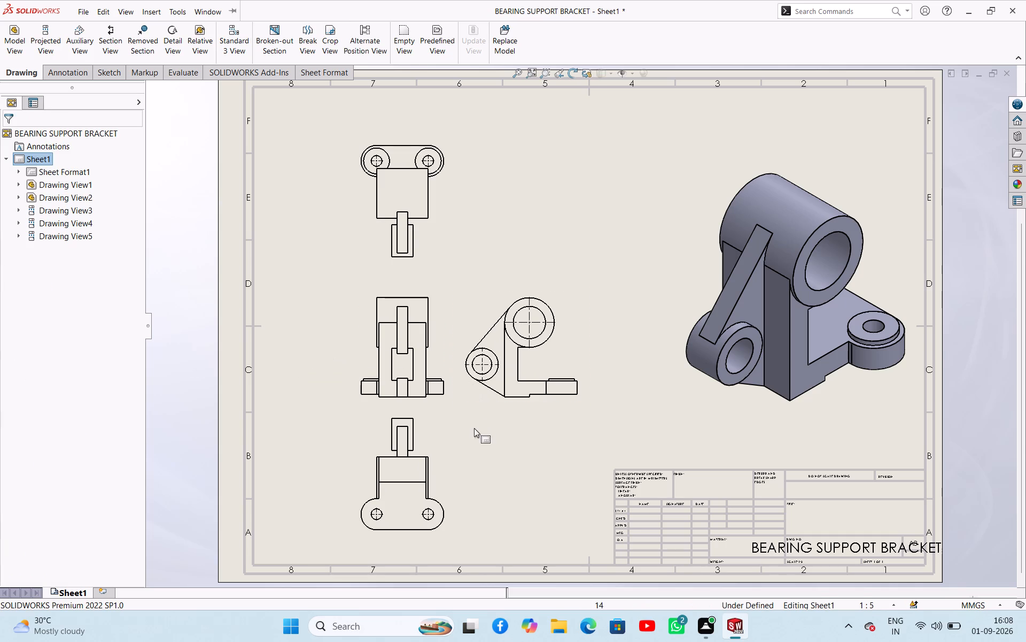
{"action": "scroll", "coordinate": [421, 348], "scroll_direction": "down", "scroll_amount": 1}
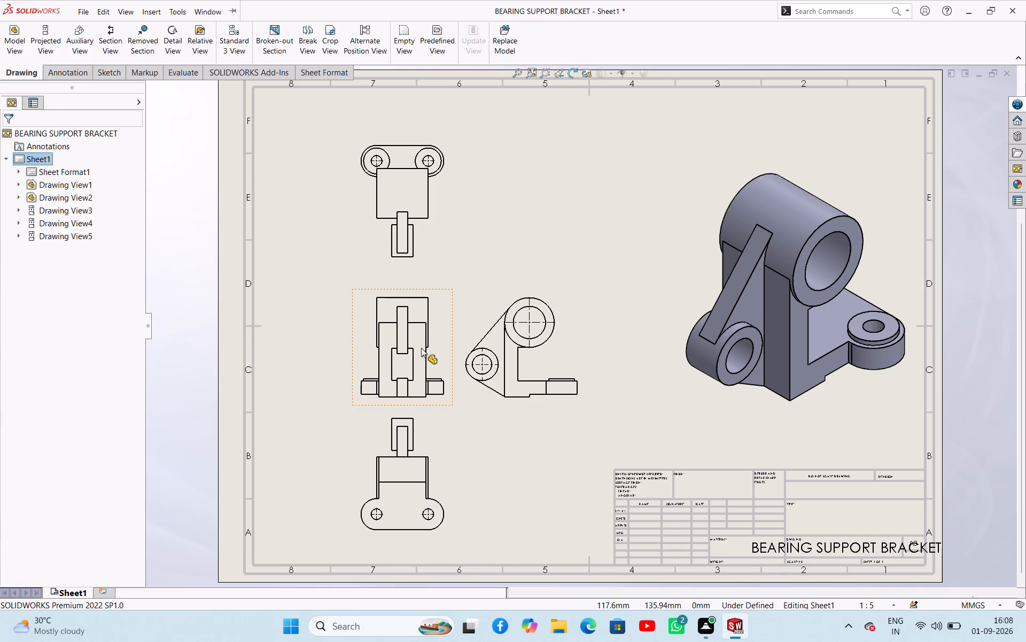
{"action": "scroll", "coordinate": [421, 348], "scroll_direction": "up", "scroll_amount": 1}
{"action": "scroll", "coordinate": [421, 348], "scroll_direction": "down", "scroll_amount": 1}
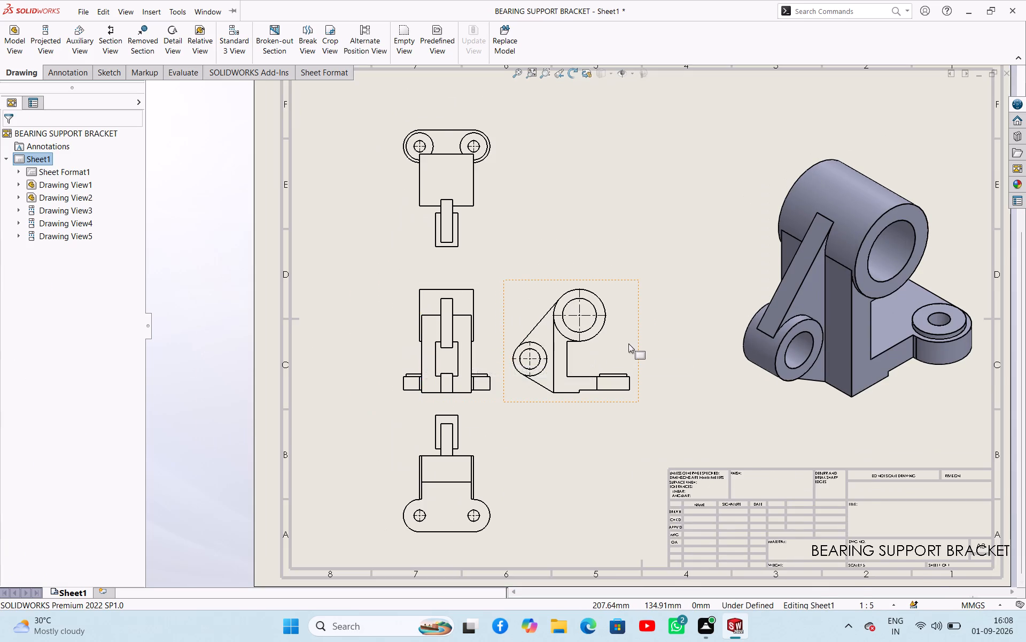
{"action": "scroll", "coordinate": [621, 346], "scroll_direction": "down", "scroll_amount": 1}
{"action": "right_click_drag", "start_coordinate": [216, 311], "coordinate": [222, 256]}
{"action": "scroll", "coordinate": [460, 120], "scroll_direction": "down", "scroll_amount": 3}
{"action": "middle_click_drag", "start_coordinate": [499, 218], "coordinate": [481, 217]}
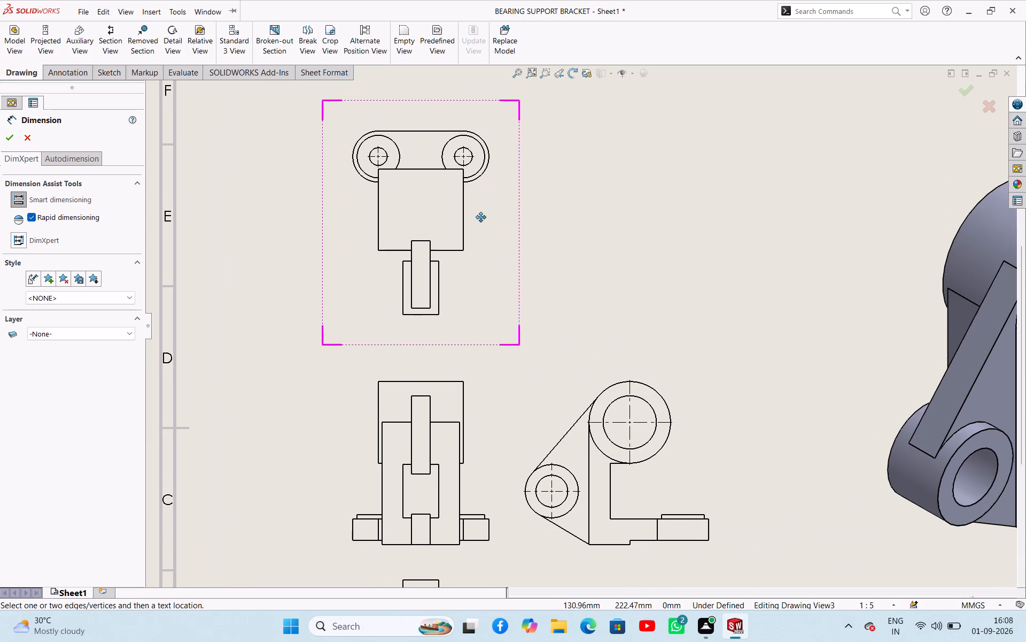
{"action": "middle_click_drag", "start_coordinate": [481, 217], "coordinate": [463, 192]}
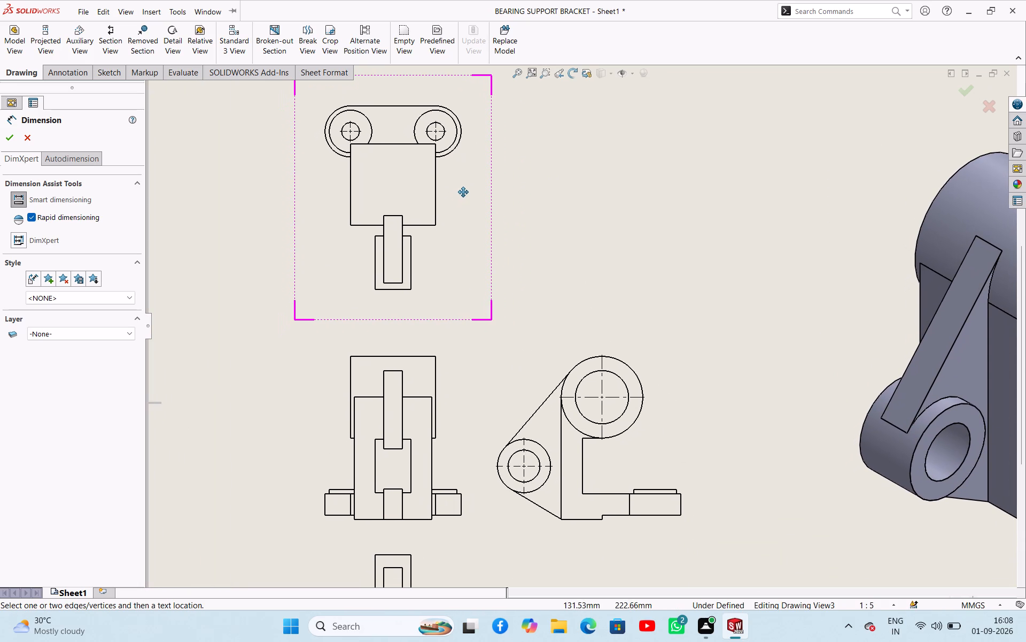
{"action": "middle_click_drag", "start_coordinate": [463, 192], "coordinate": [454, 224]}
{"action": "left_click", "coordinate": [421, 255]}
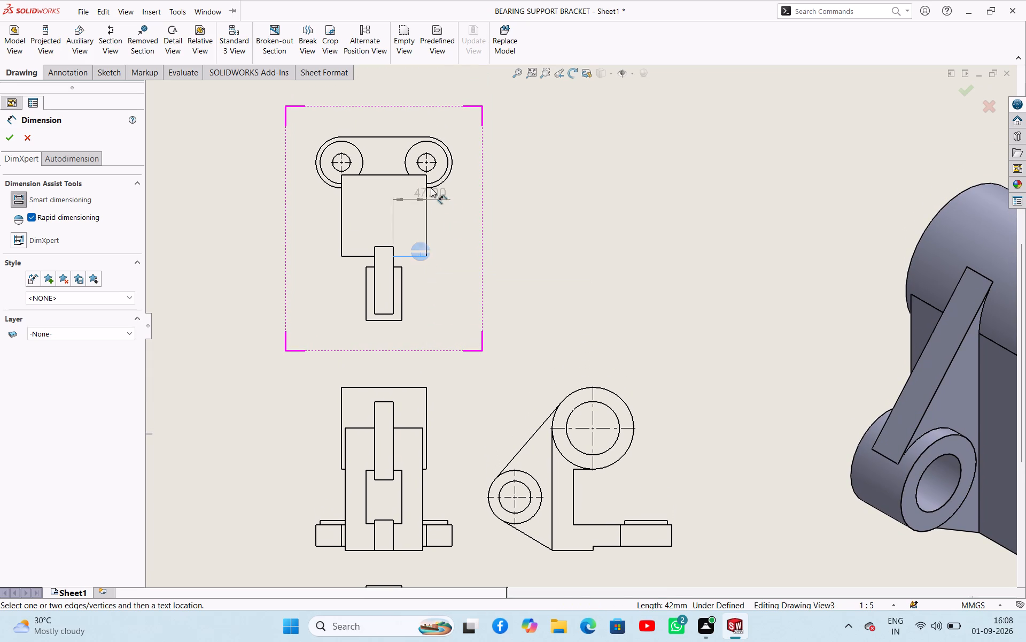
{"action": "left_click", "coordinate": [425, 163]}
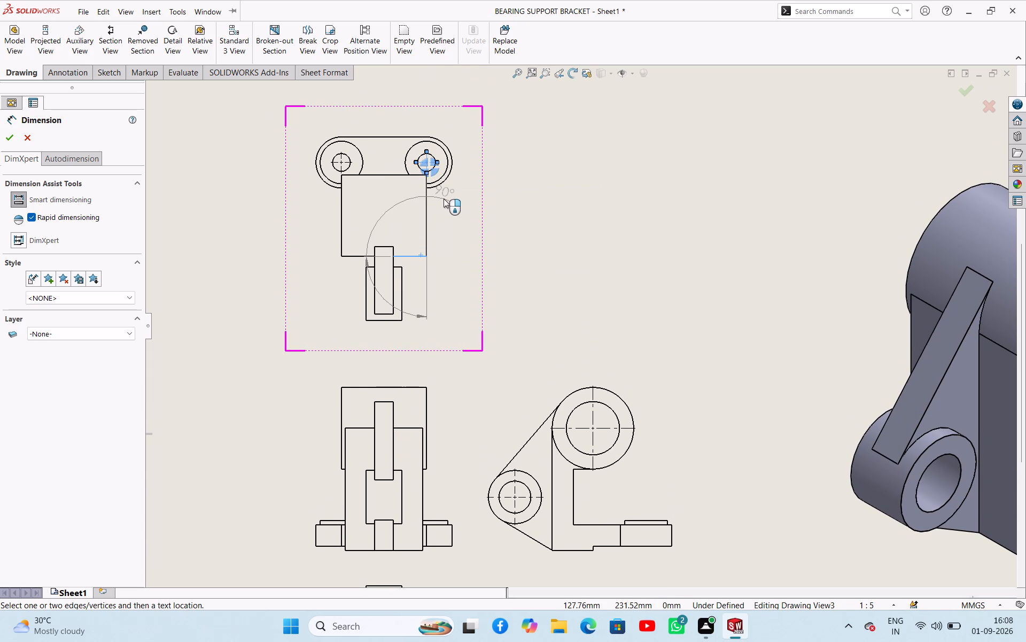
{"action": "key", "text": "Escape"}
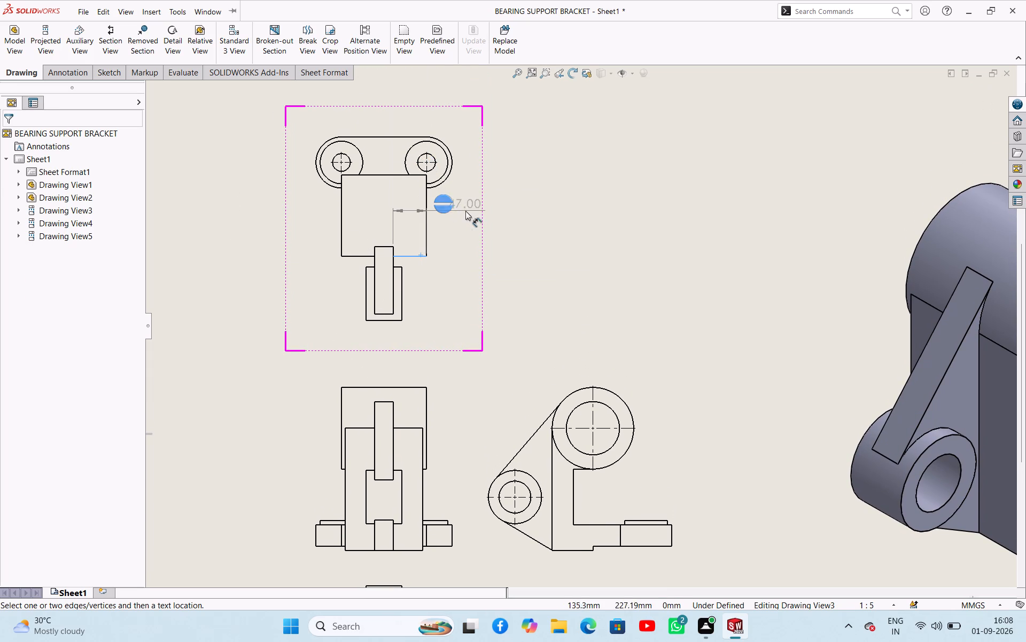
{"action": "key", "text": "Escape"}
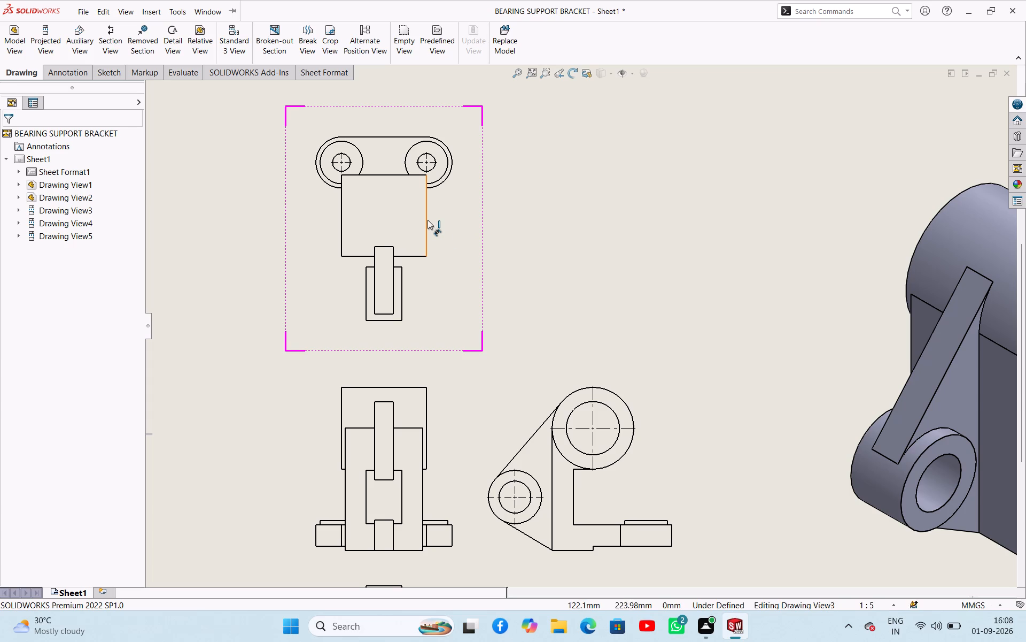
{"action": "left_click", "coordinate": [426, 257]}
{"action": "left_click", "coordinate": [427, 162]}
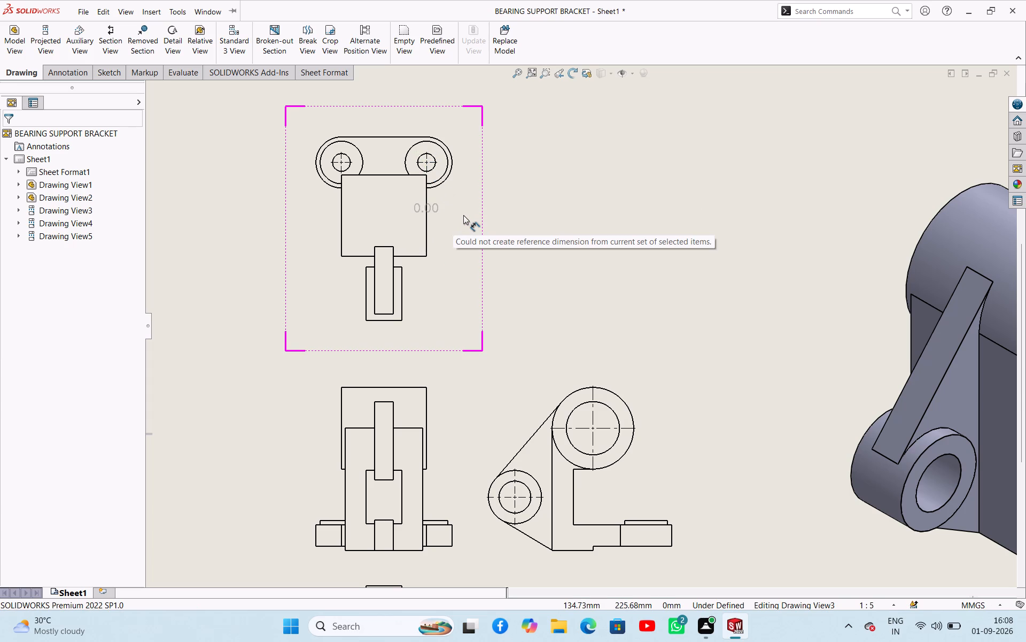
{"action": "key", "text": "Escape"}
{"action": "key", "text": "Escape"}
Dimension the horizontal distance between the centres of the small and large bosses in the right view, placing it above the view.
{"action": "right_click_drag", "start_coordinate": [574, 278], "coordinate": [601, 193]}
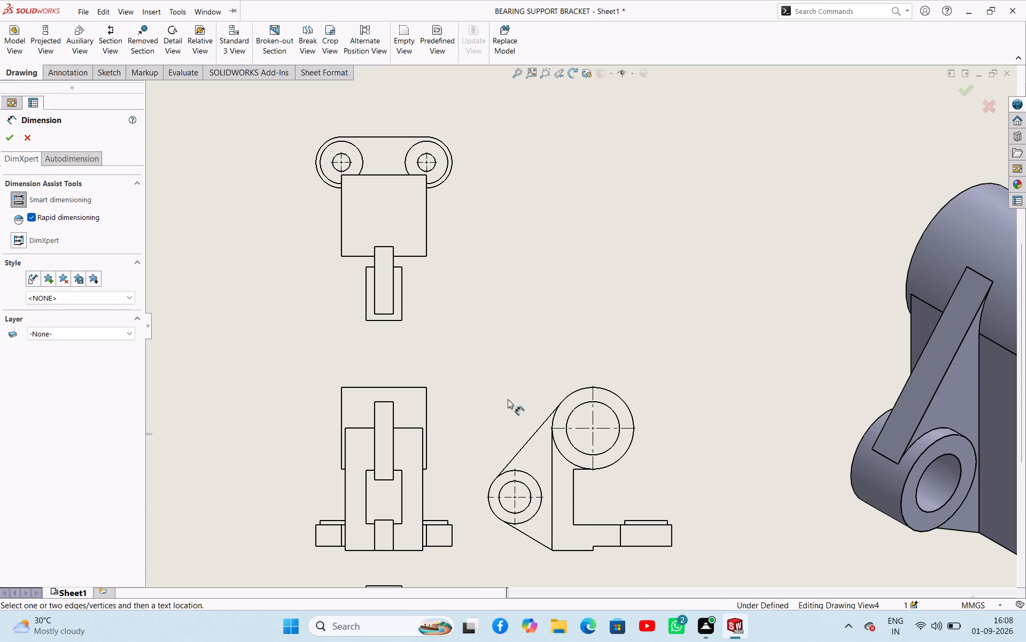
{"action": "scroll", "coordinate": [547, 464], "scroll_direction": "down", "scroll_amount": 2}
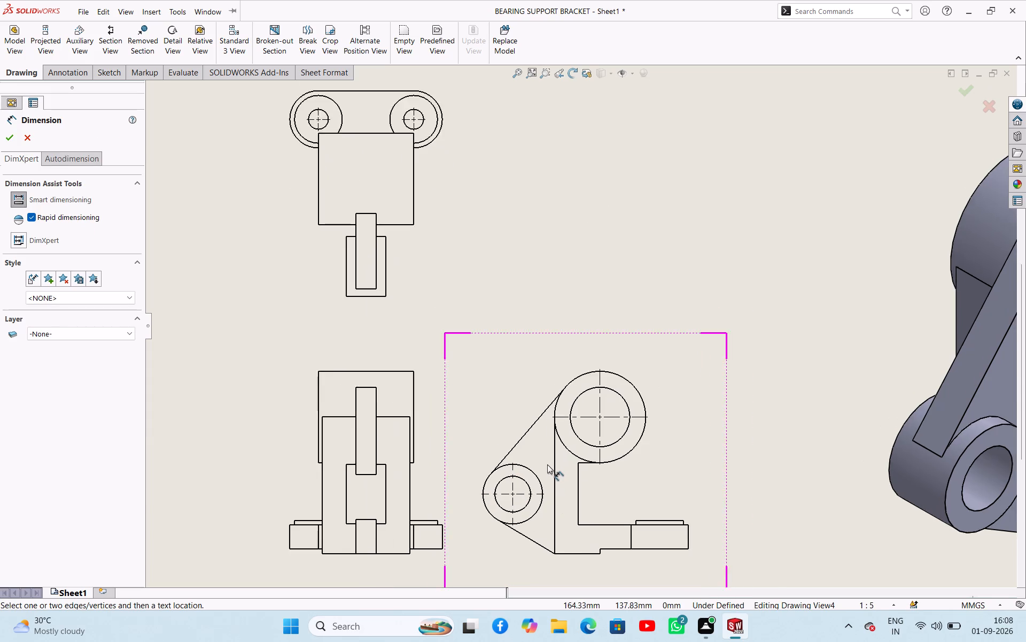
{"action": "scroll", "coordinate": [547, 464], "scroll_direction": "down", "scroll_amount": 1}
{"action": "left_click", "coordinate": [504, 482]}
{"action": "left_click", "coordinate": [509, 483]}
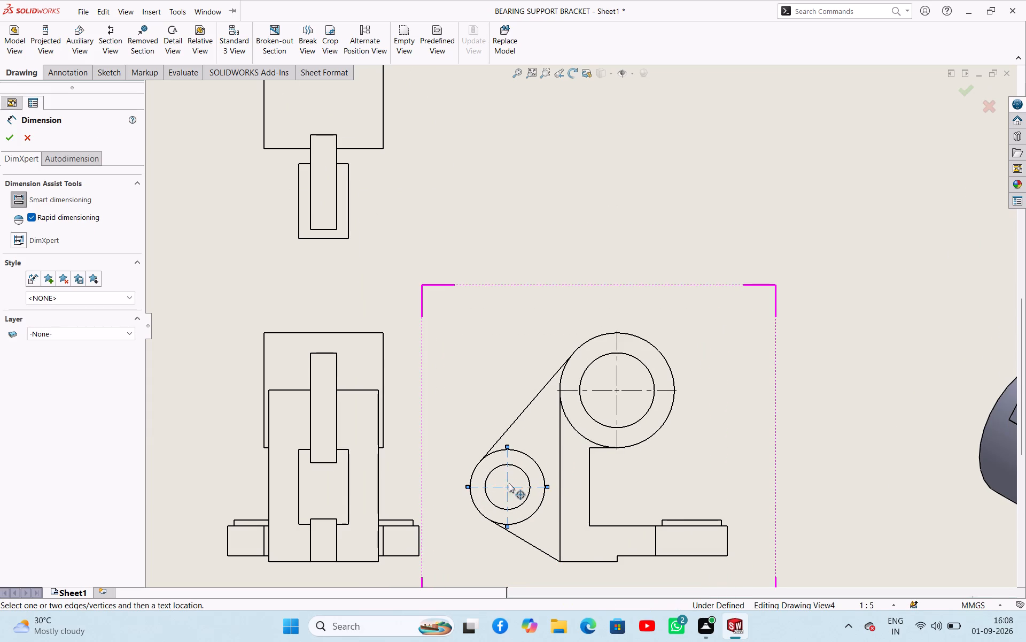
{"action": "left_click", "coordinate": [616, 378]}
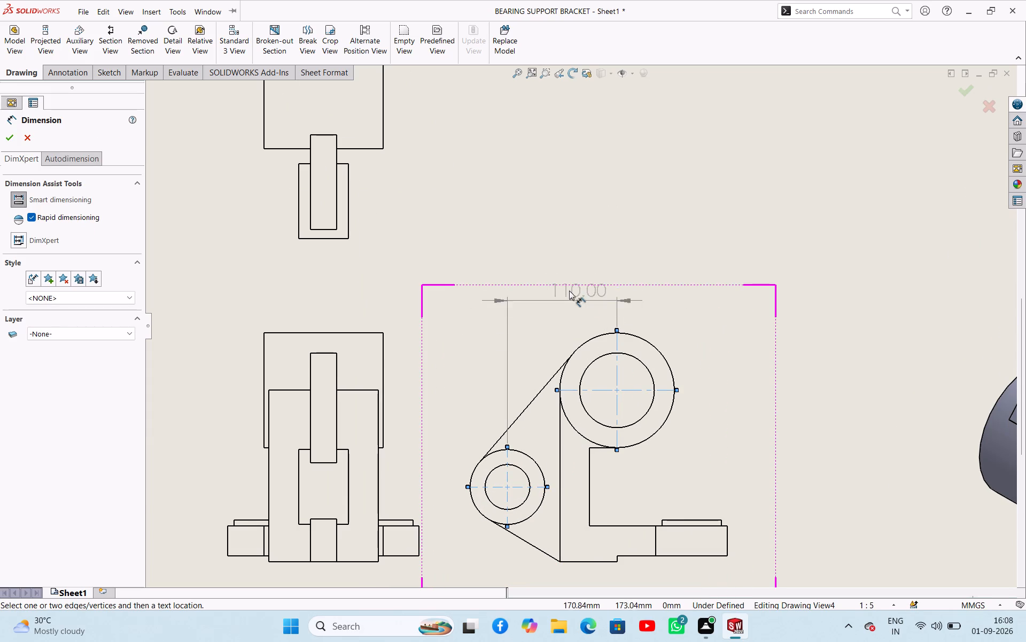
{"action": "left_click", "coordinate": [565, 243]}
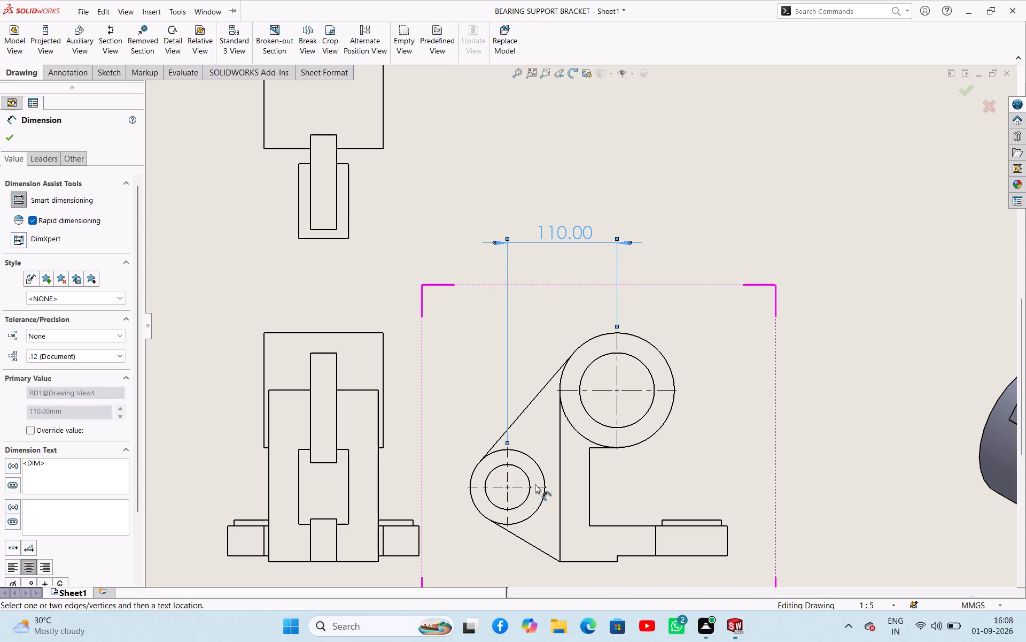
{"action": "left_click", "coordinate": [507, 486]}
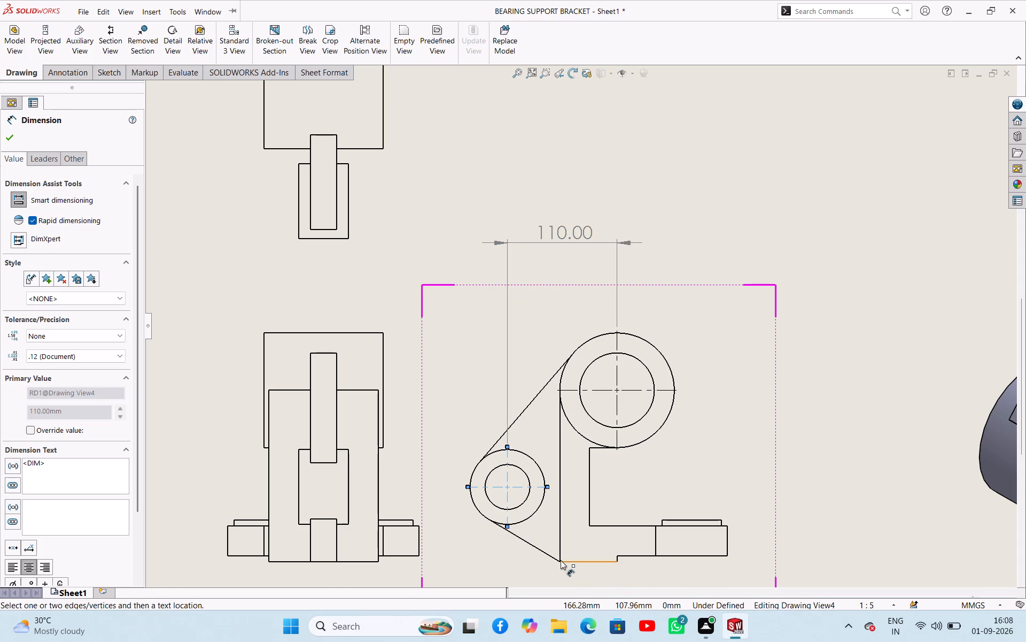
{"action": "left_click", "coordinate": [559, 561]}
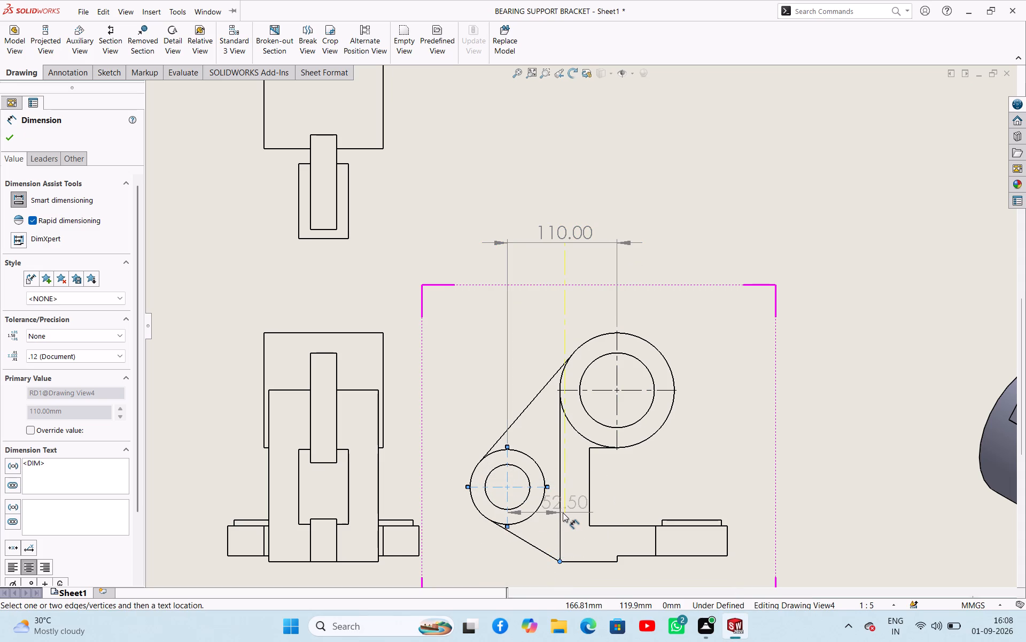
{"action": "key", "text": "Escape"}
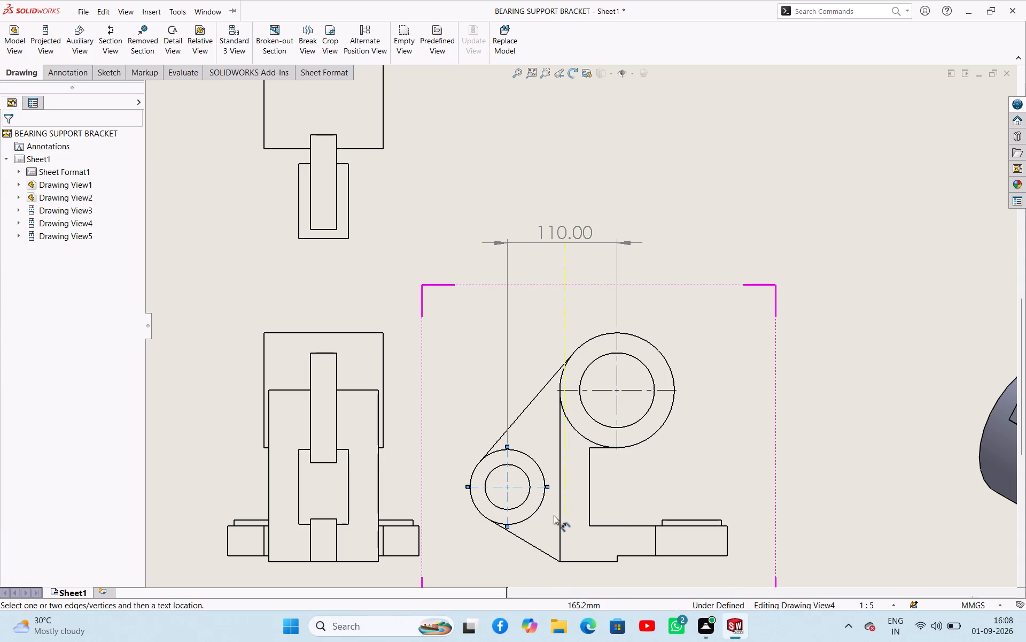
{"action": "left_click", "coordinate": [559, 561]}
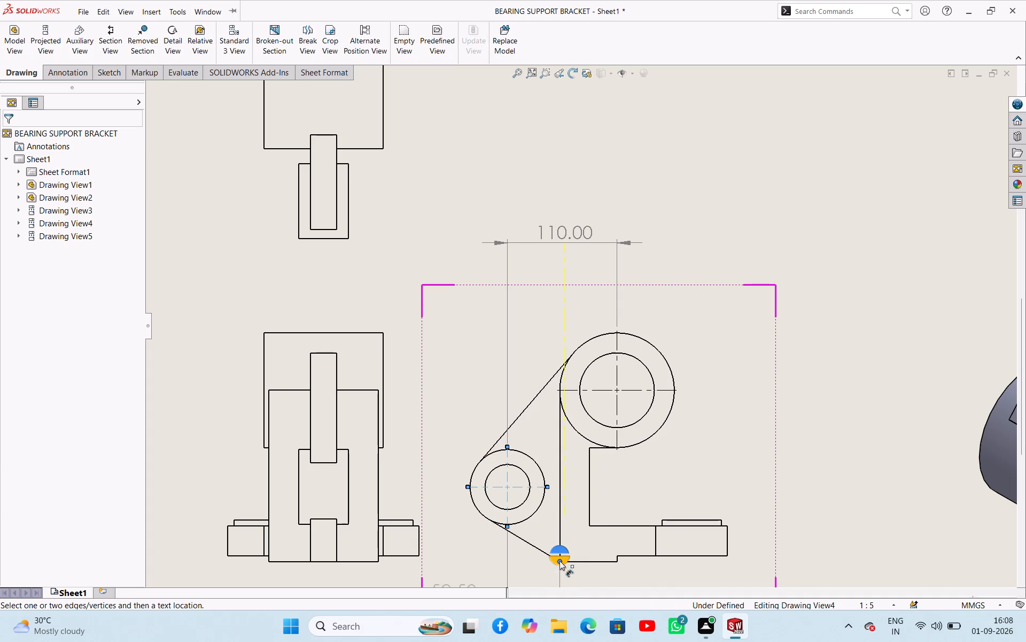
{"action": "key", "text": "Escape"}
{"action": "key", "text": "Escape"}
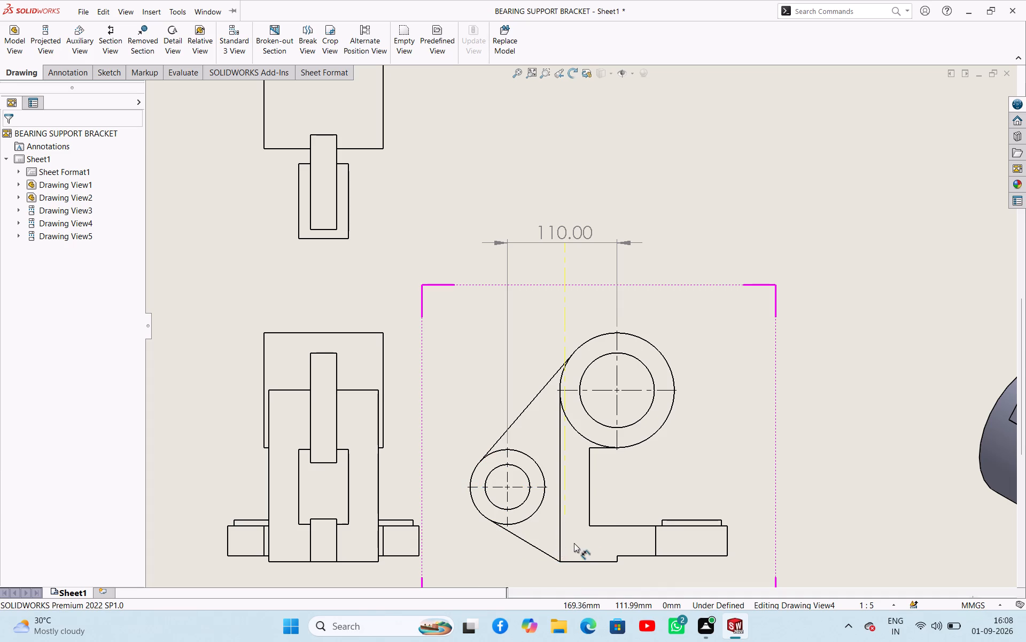
Dimension the vertical distance from the bracket's lower base corner to the small boss centre in the right view.
{"action": "left_click", "coordinate": [558, 561]}
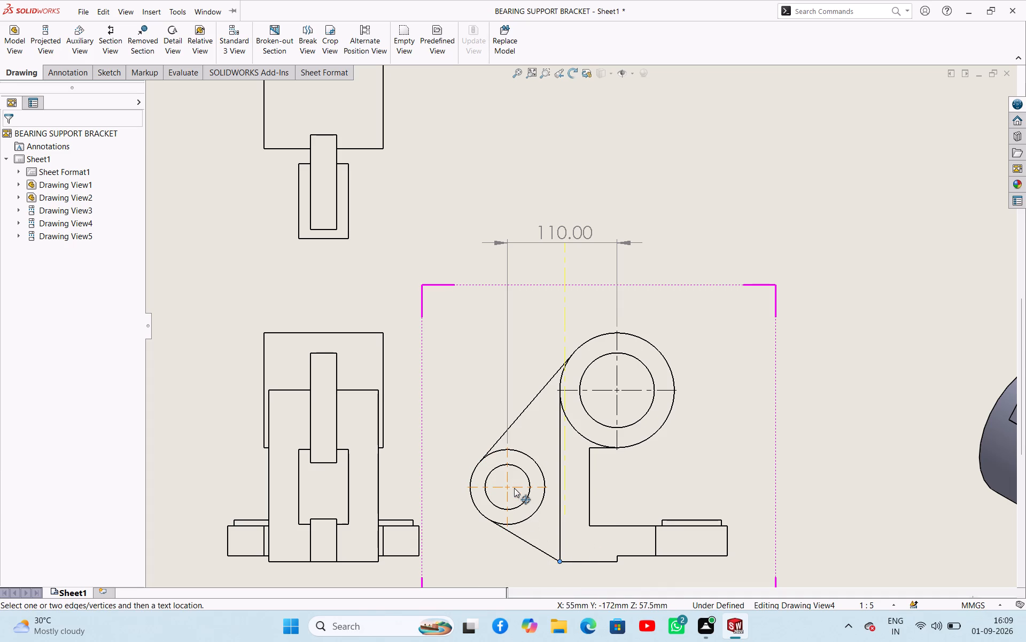
{"action": "left_click", "coordinate": [514, 488]}
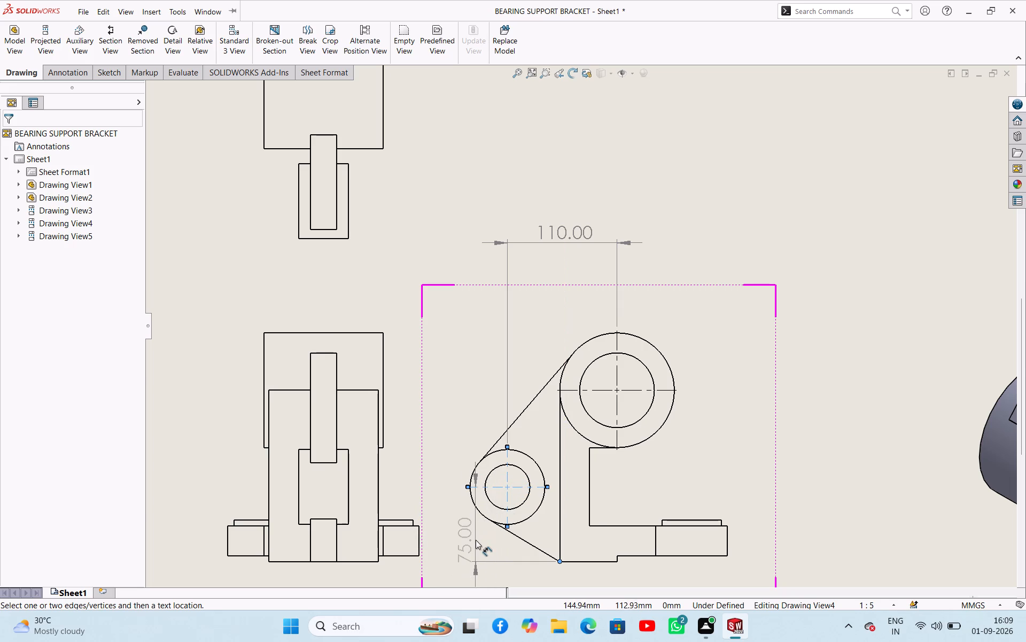
{"action": "left_click", "coordinate": [476, 540]}
{"action": "scroll", "coordinate": [514, 498], "scroll_direction": "up", "scroll_amount": 3}
{"action": "scroll", "coordinate": [557, 452], "scroll_direction": "up", "scroll_amount": 2}
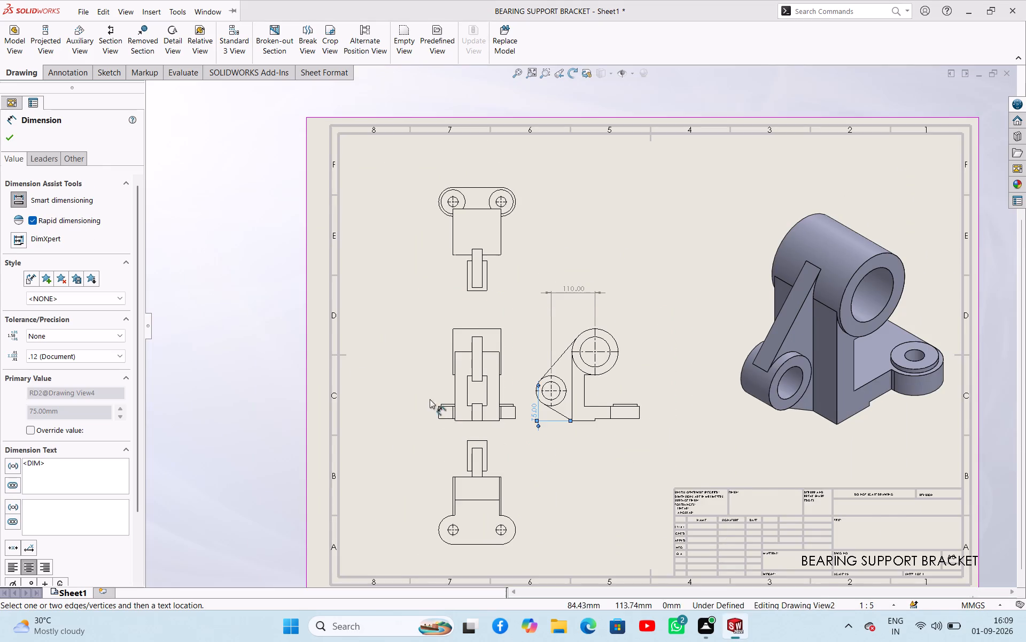
{"action": "scroll", "coordinate": [403, 388], "scroll_direction": "up", "scroll_amount": 1}
{"action": "right_click", "coordinate": [261, 351]}
{"action": "left_click", "coordinate": [281, 400]}
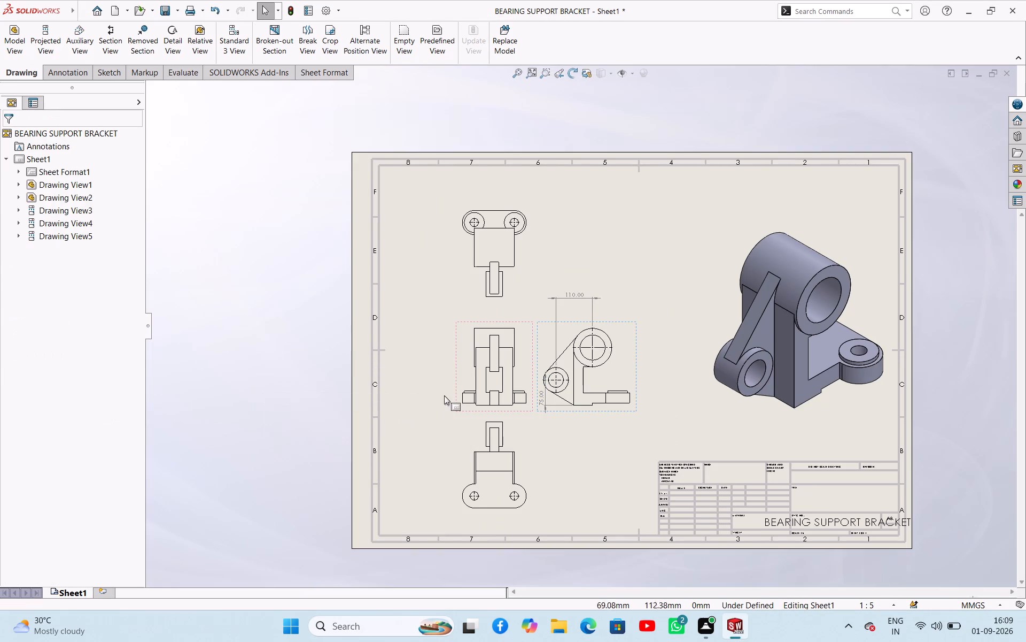
Space out the sheet views by moving the front view further left, the top view higher and the bottom view lower.
{"action": "left_click_drag", "start_coordinate": [454, 383], "coordinate": [432, 379]}
{"action": "left_click_drag", "start_coordinate": [487, 300], "coordinate": [490, 284]}
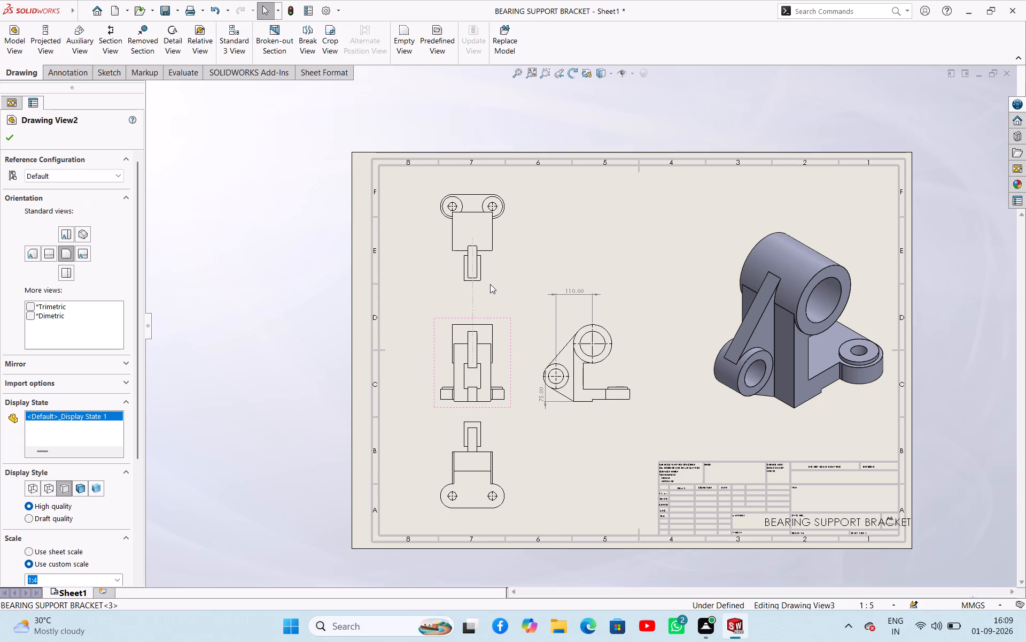
{"action": "left_click_drag", "start_coordinate": [490, 284], "coordinate": [490, 284]}
{"action": "left_click_drag", "start_coordinate": [504, 453], "coordinate": [504, 457]}
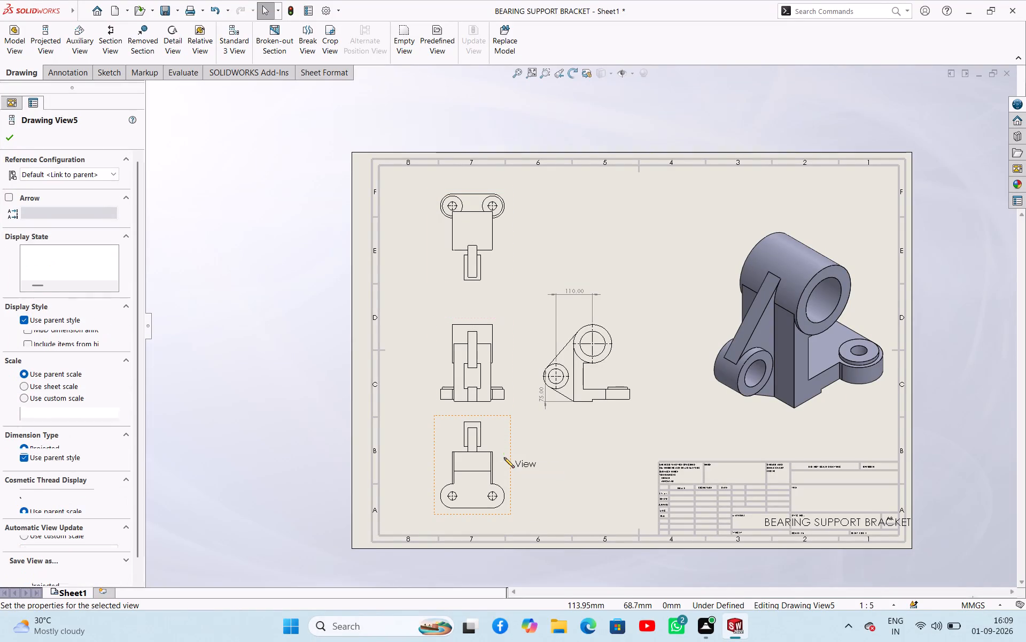
{"action": "left_click_drag", "start_coordinate": [504, 457], "coordinate": [504, 467]}
{"action": "left_click_drag", "start_coordinate": [512, 443], "coordinate": [512, 453]}
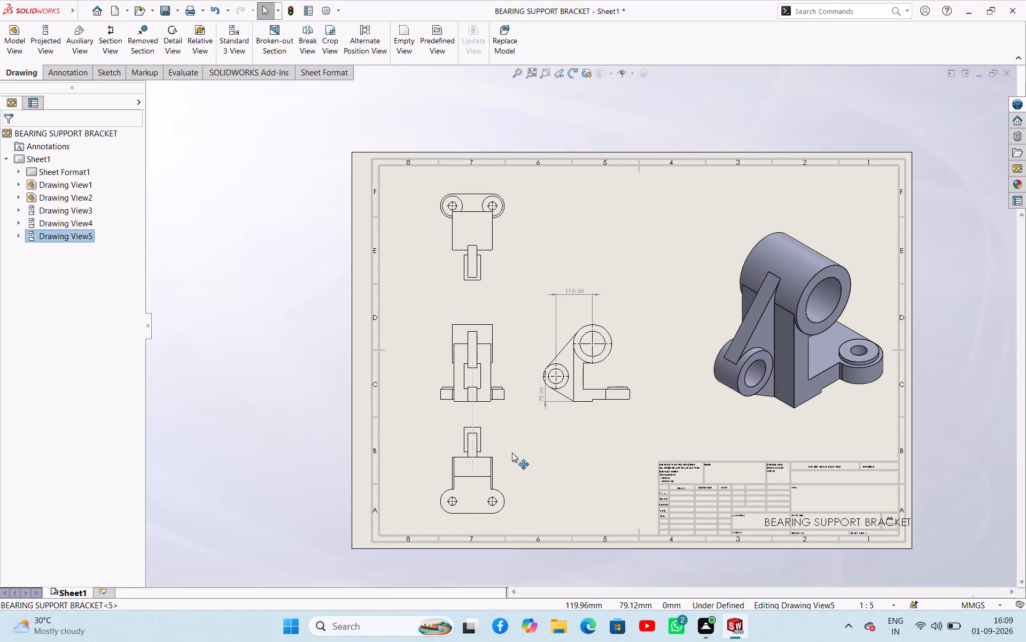
{"action": "left_click_drag", "start_coordinate": [512, 453], "coordinate": [514, 456]}
Dimension the outer diameter and bore diameter of the large cylindrical boss in the right view, placing both beside the boss.
{"action": "scroll", "coordinate": [570, 378], "scroll_direction": "down", "scroll_amount": 4}
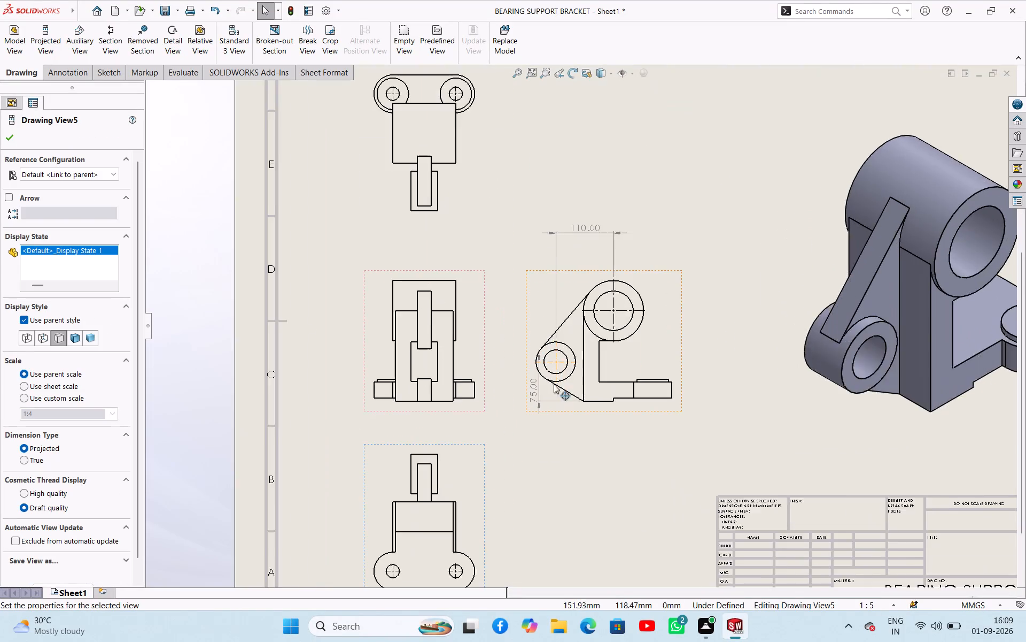
{"action": "scroll", "coordinate": [554, 384], "scroll_direction": "down", "scroll_amount": 6}
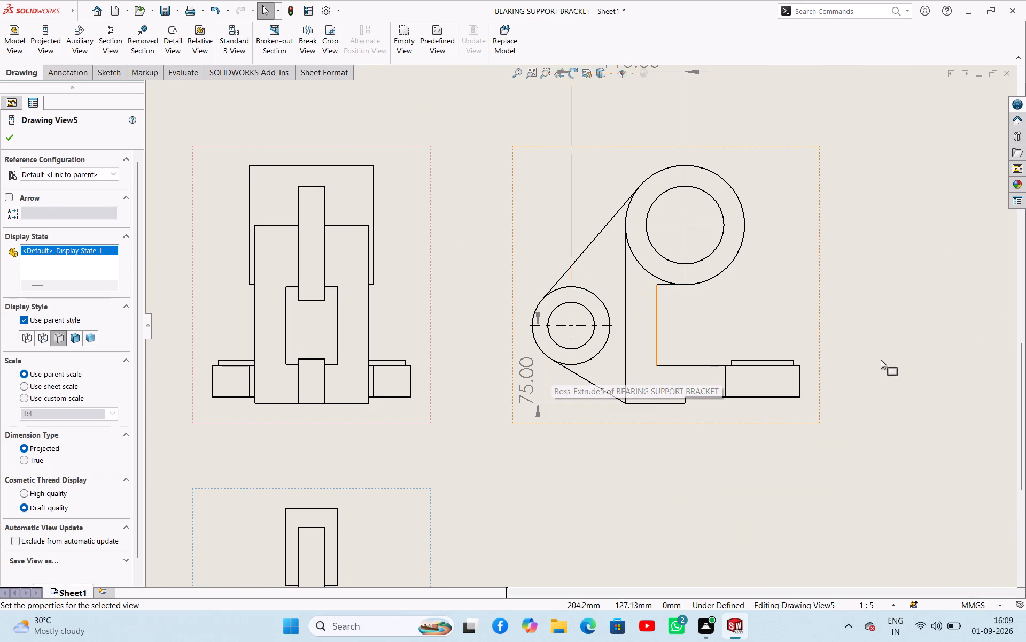
{"action": "right_click_drag", "start_coordinate": [876, 278], "coordinate": [881, 177]}
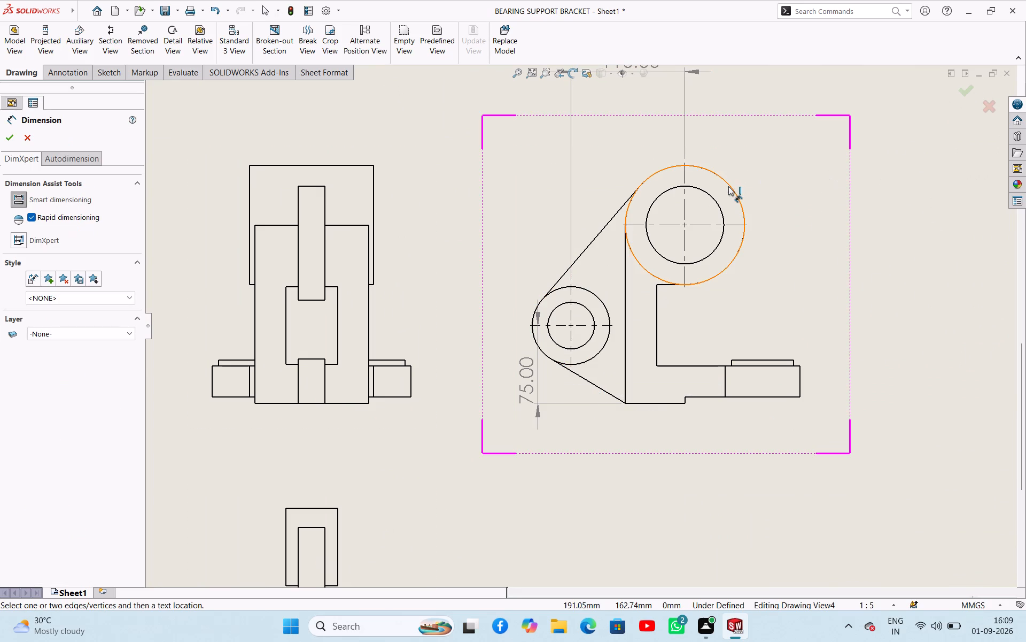
{"action": "left_click", "coordinate": [728, 186]}
{"action": "left_click", "coordinate": [806, 164]}
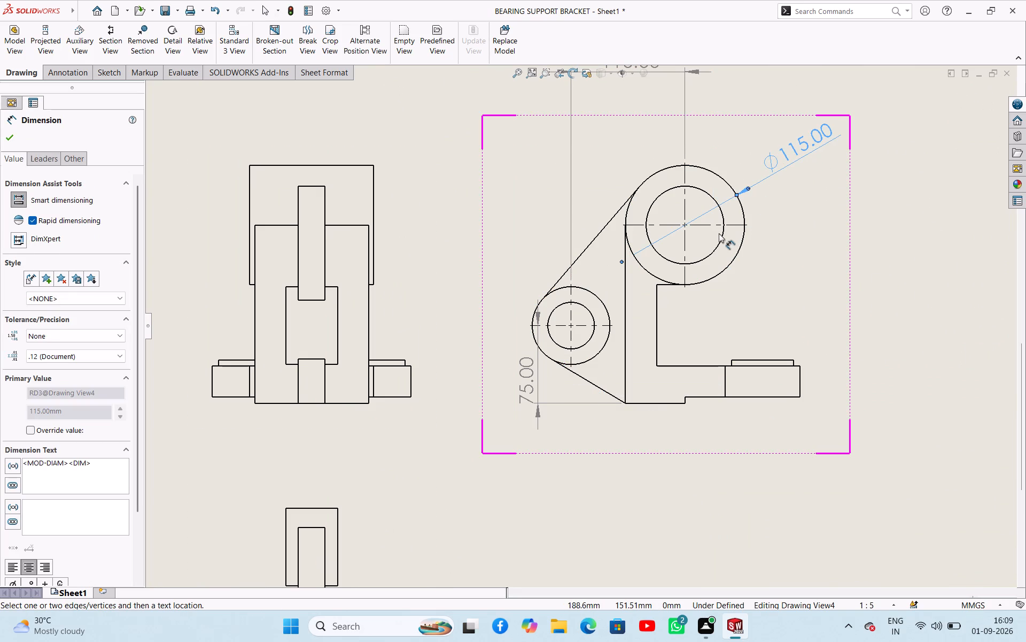
{"action": "left_click", "coordinate": [724, 236]}
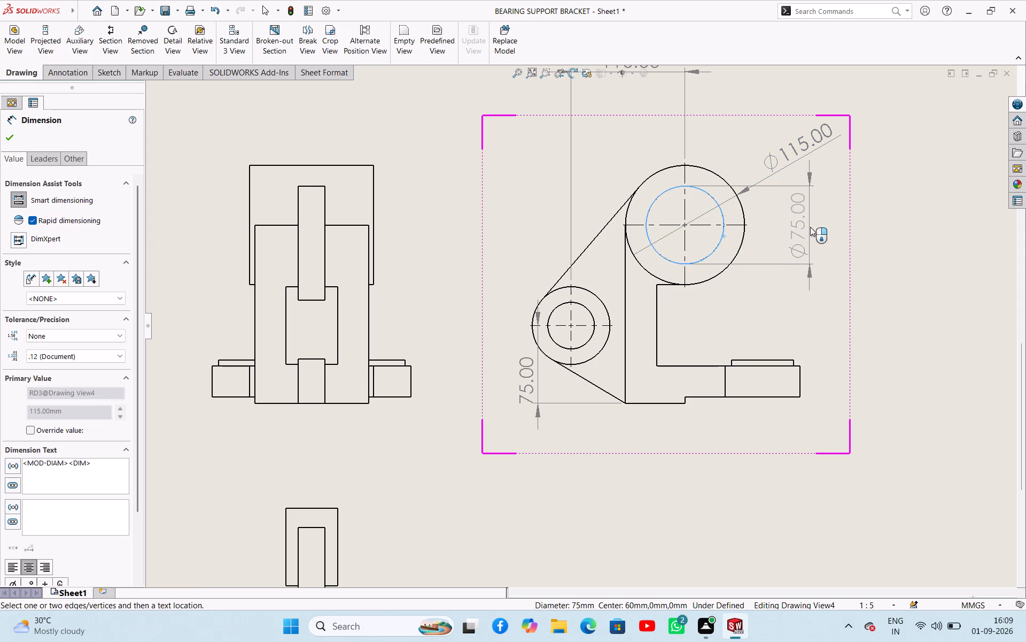
{"action": "left_click", "coordinate": [814, 225]}
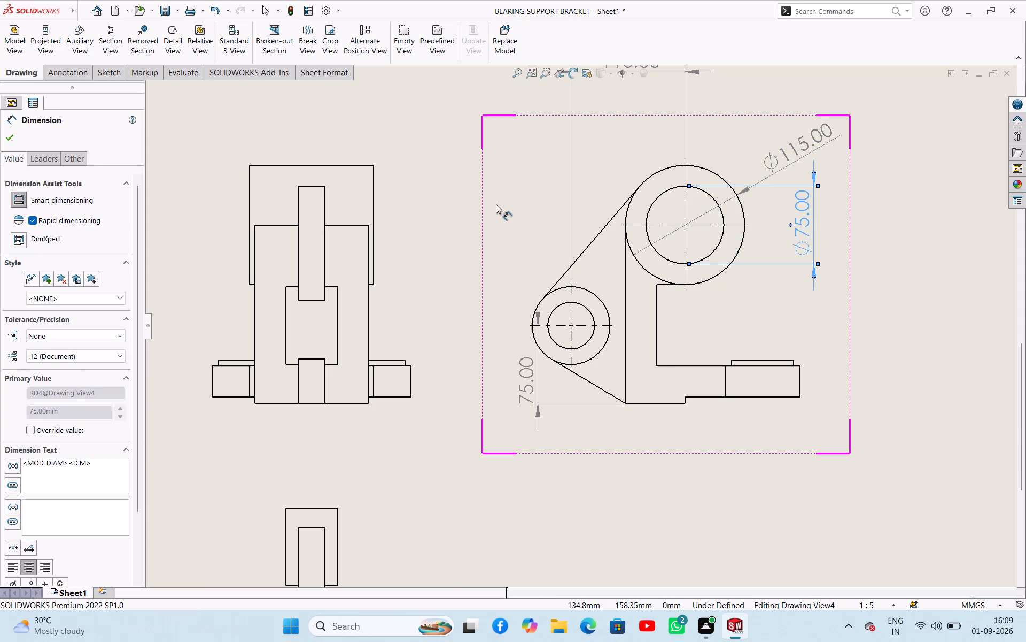
{"action": "right_click", "coordinate": [461, 200]}
{"action": "left_click", "coordinate": [485, 250]}
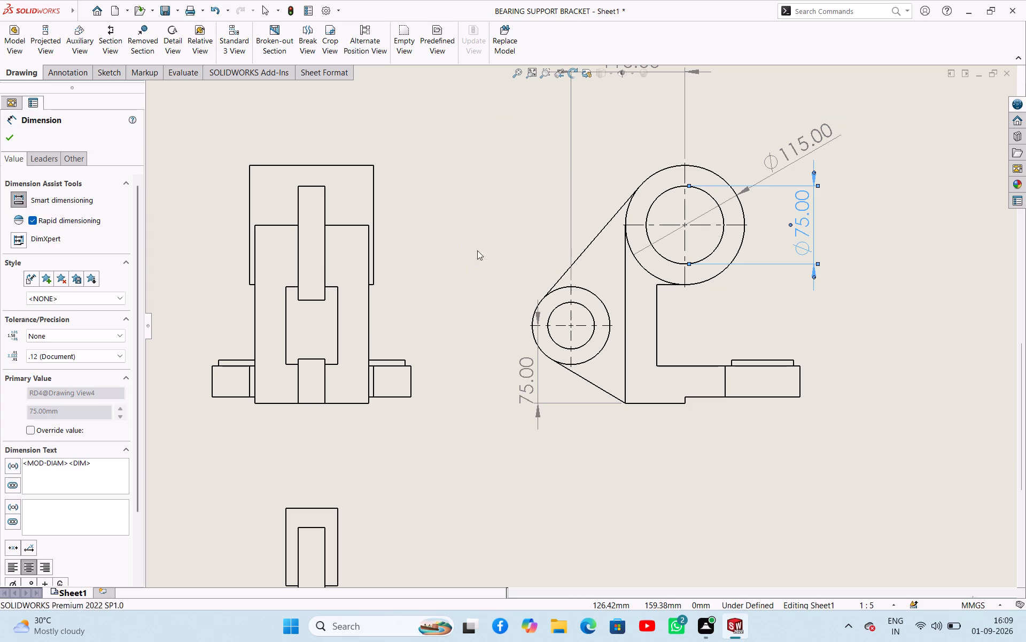
Set the front view's display style to Hidden Lines Visible.
{"action": "left_click", "coordinate": [415, 239]}
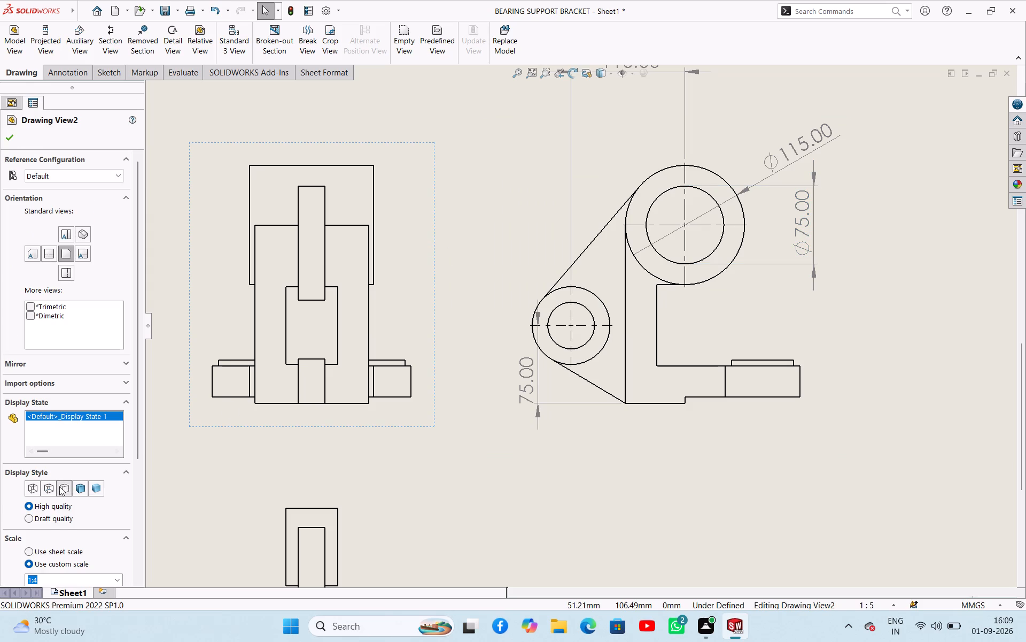
{"action": "left_click", "coordinate": [50, 485]}
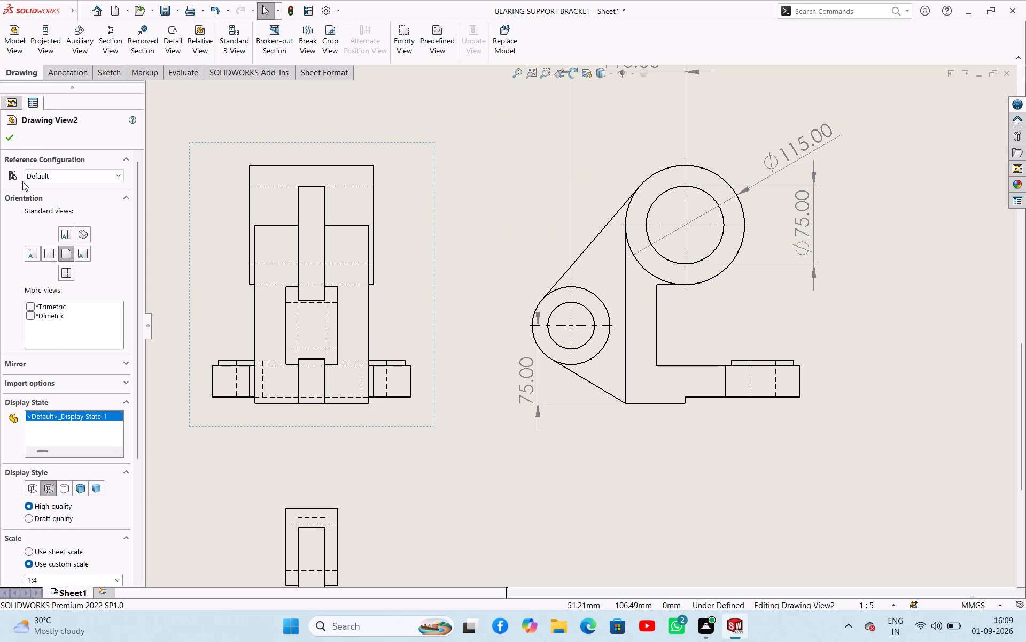
In the right view, dimension the upright's thickness and the bottom foot's width, stacking both dimensions below the bracket.
{"action": "left_click", "coordinate": [10, 137]}
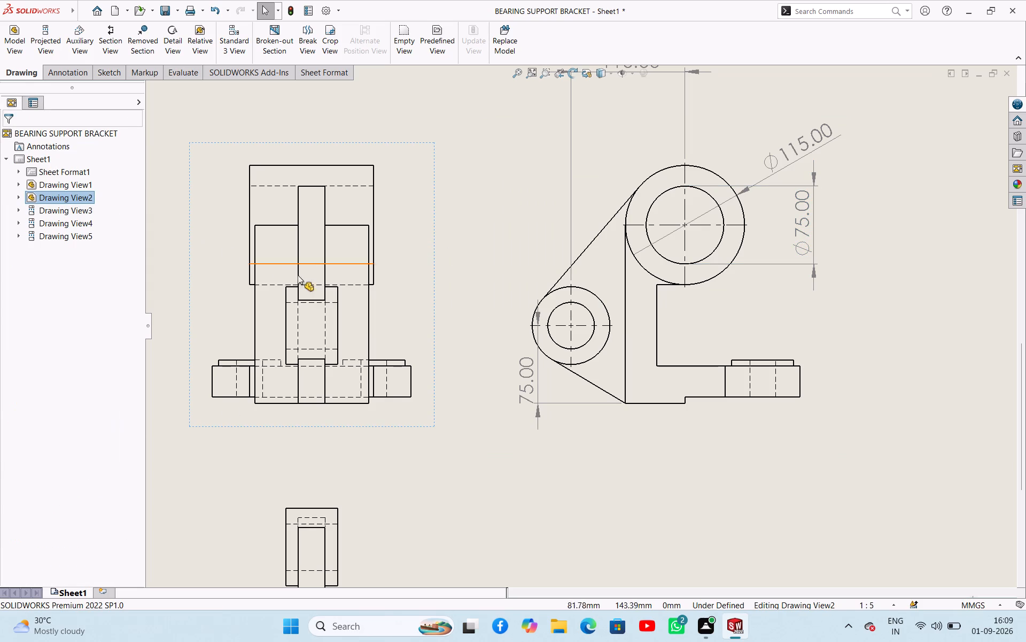
{"action": "right_click_drag", "start_coordinate": [480, 296], "coordinate": [481, 229]}
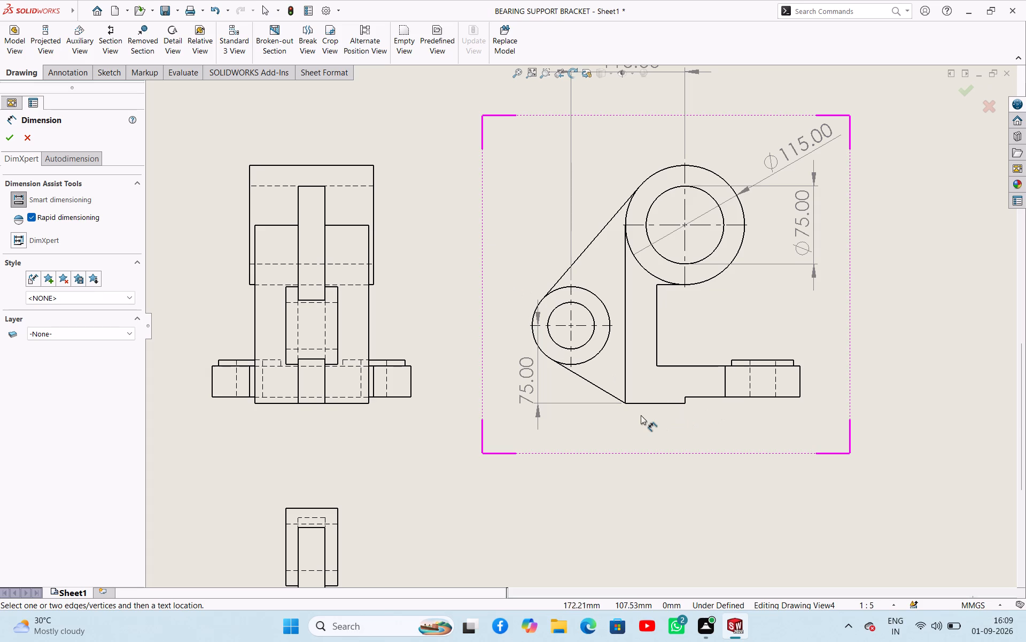
{"action": "left_click", "coordinate": [657, 333]}
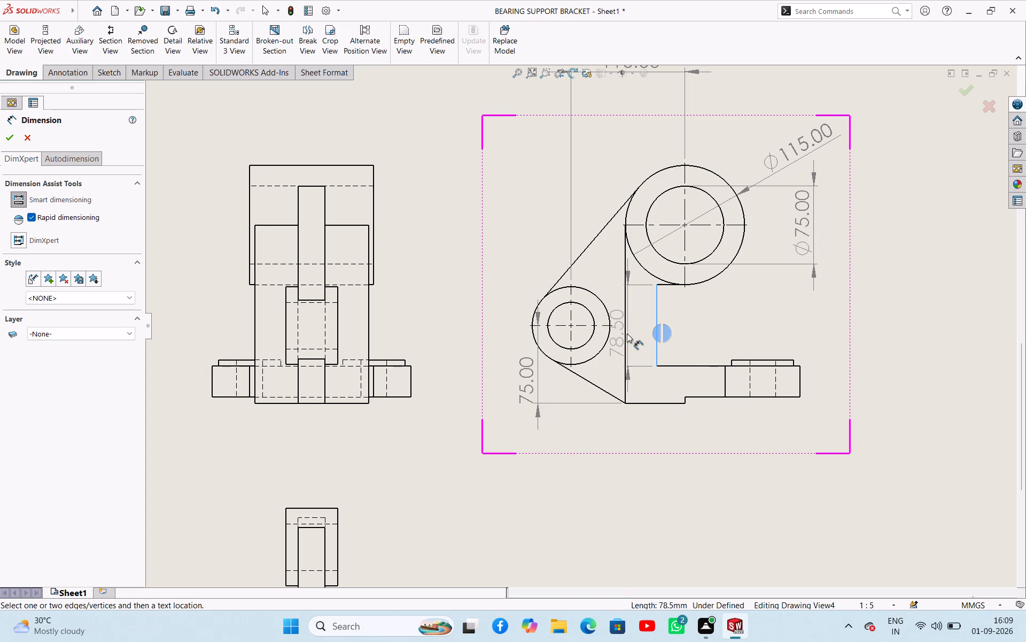
{"action": "left_click", "coordinate": [625, 333]}
{"action": "left_click", "coordinate": [636, 437]}
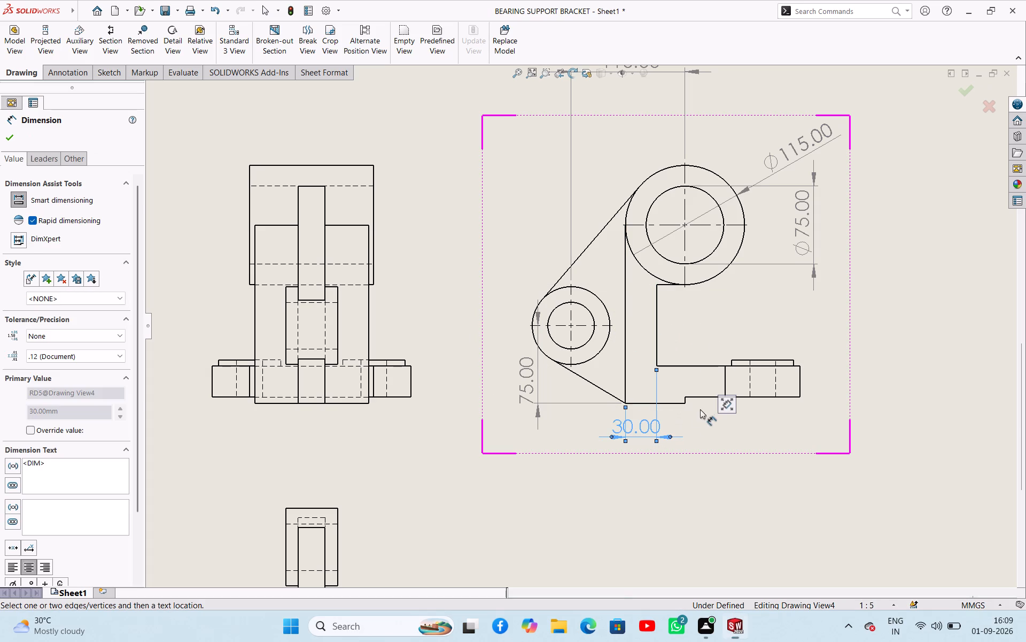
{"action": "left_click", "coordinate": [685, 400]}
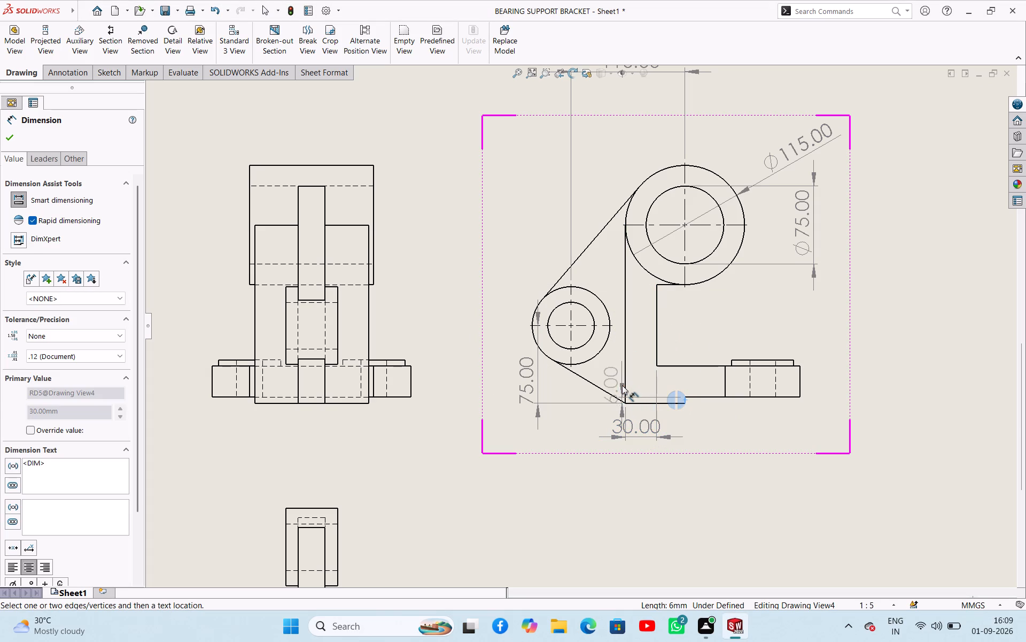
{"action": "left_click", "coordinate": [624, 386]}
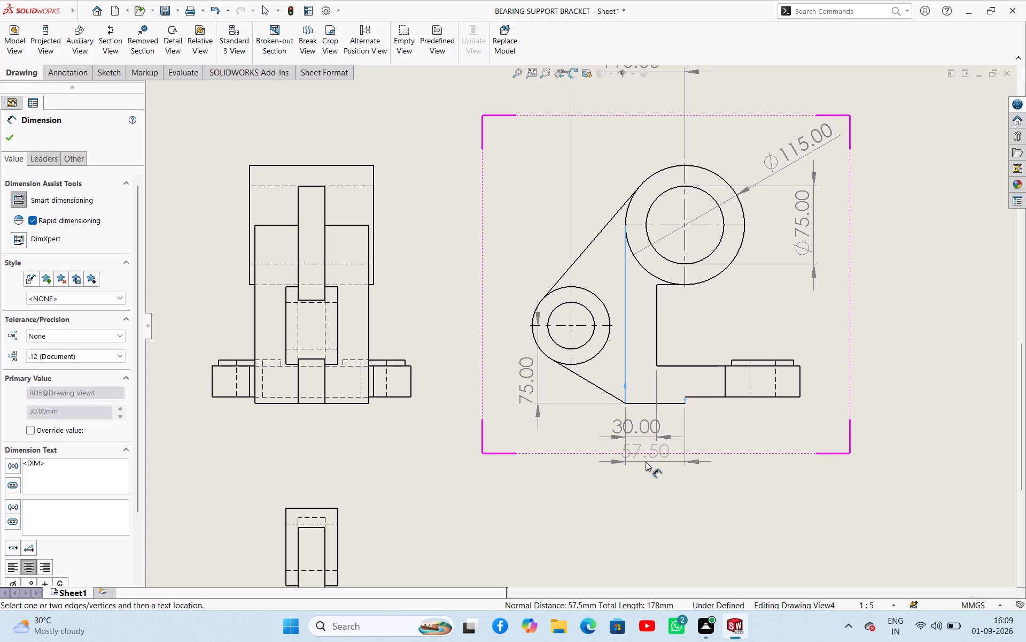
{"action": "left_click", "coordinate": [646, 465]}
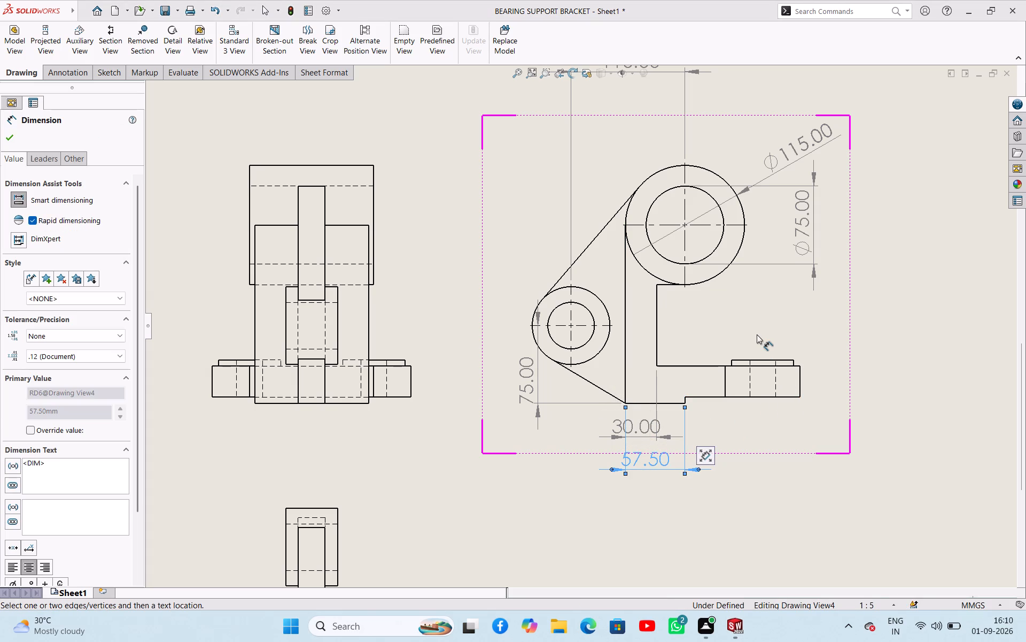
In the front view, dimension the large boss's width above it and the upright plate's width out to its side.
{"action": "scroll", "coordinate": [601, 285], "scroll_direction": "up", "scroll_amount": 1}
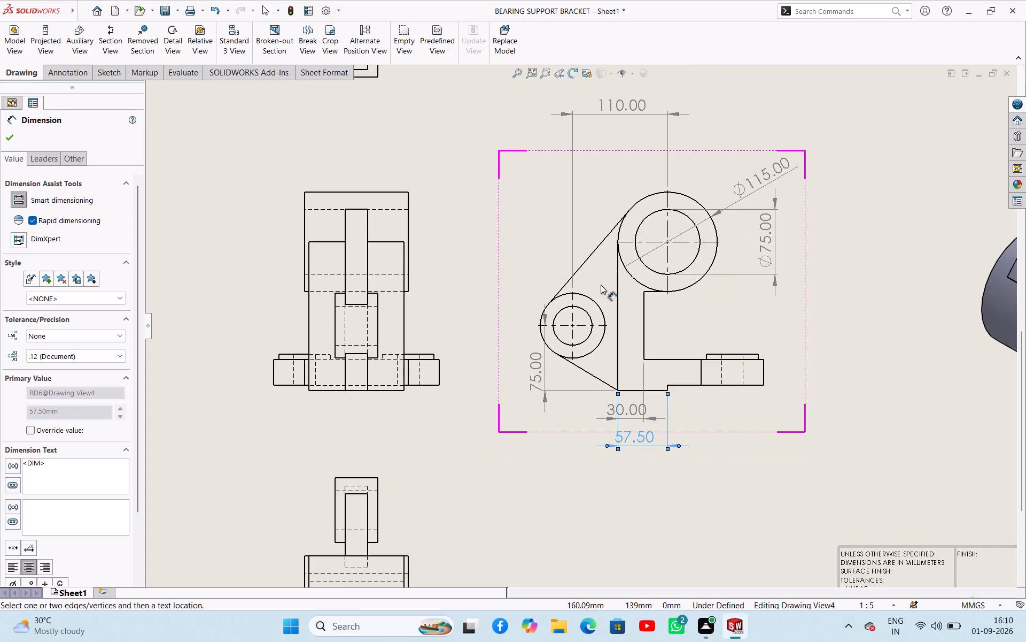
{"action": "scroll", "coordinate": [370, 337], "scroll_direction": "up", "scroll_amount": 3}
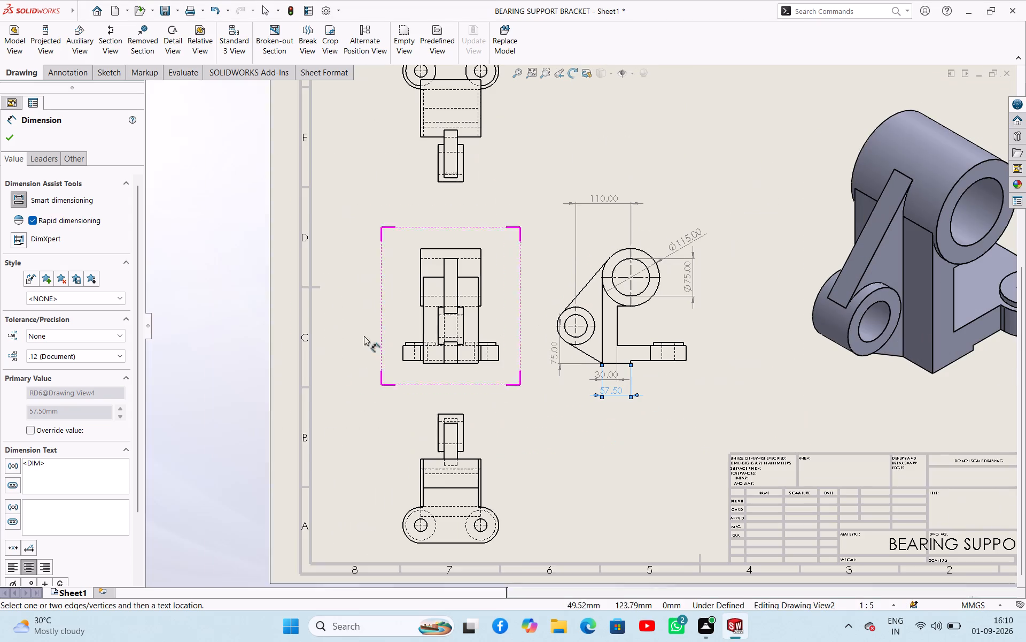
{"action": "scroll", "coordinate": [460, 208], "scroll_direction": "down", "scroll_amount": 4}
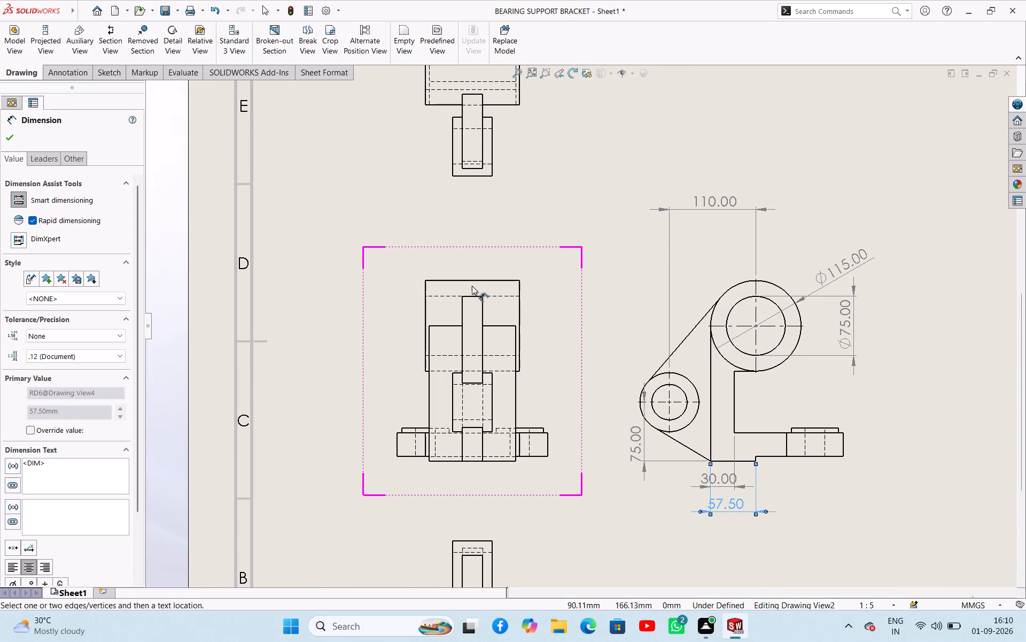
{"action": "scroll", "coordinate": [473, 287], "scroll_direction": "down", "scroll_amount": 1}
{"action": "left_click", "coordinate": [484, 282]}
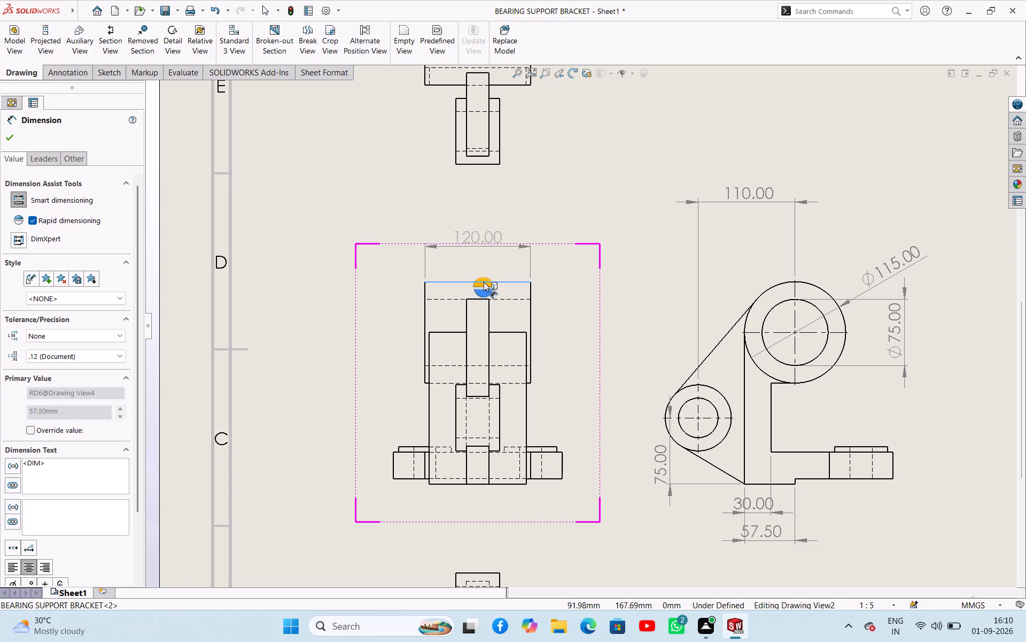
{"action": "left_click", "coordinate": [478, 262]}
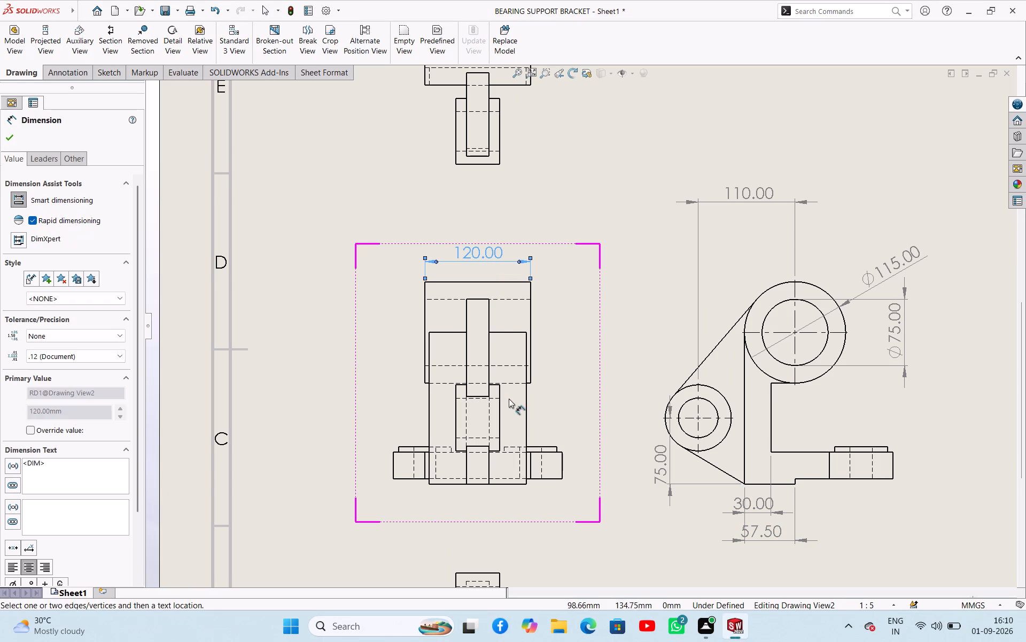
{"action": "left_click", "coordinate": [526, 404]}
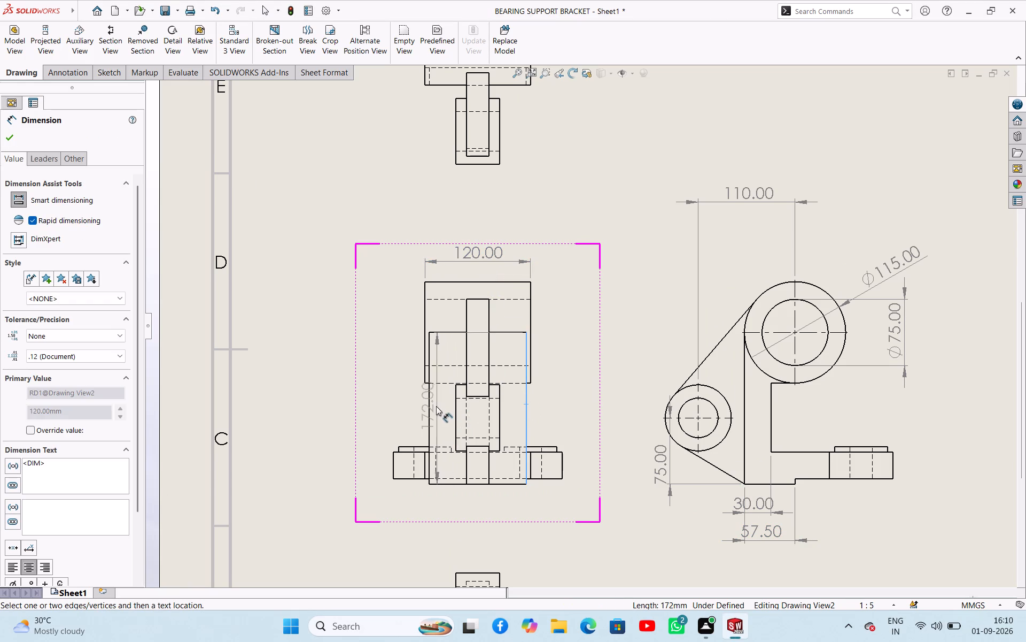
{"action": "left_click", "coordinate": [429, 404]}
{"action": "left_click", "coordinate": [343, 395]}
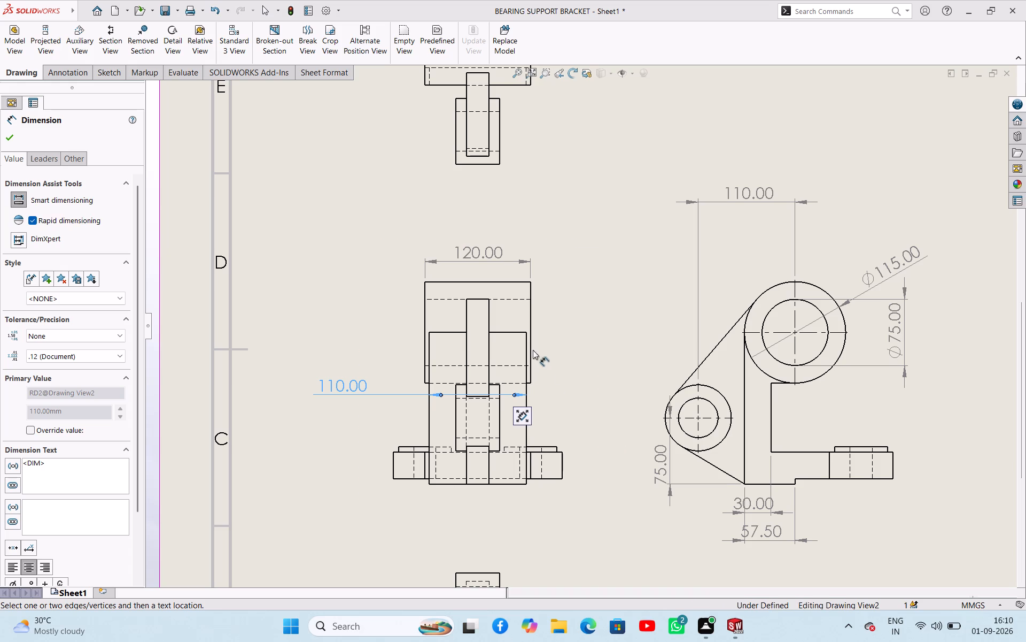
Dimension the vertical distance from the base flange's lower corner to the upright's top corner in the front view.
{"action": "left_click", "coordinate": [526, 331]}
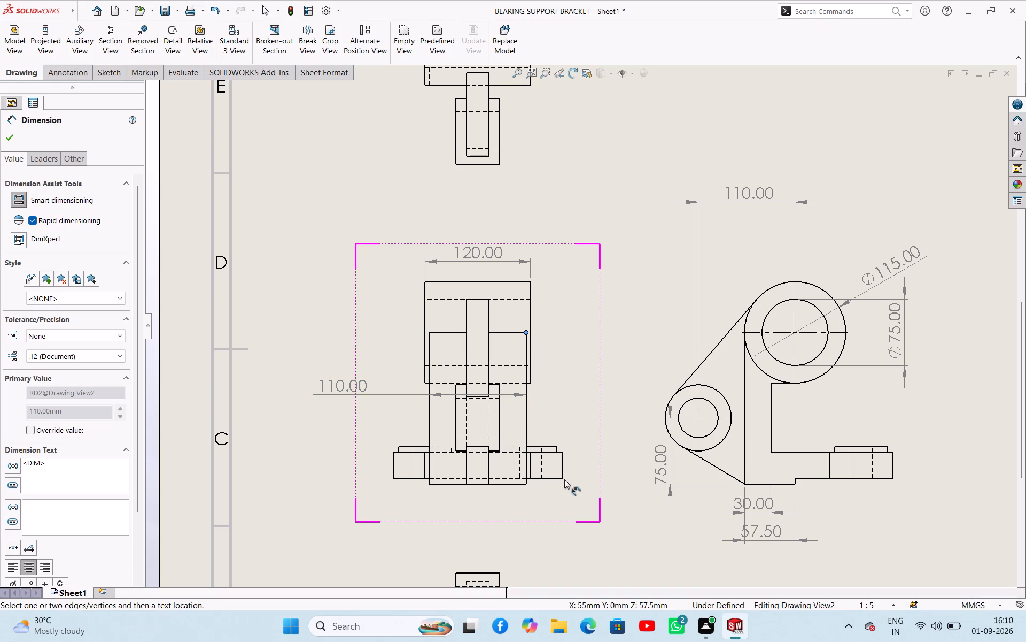
{"action": "left_click", "coordinate": [563, 479]}
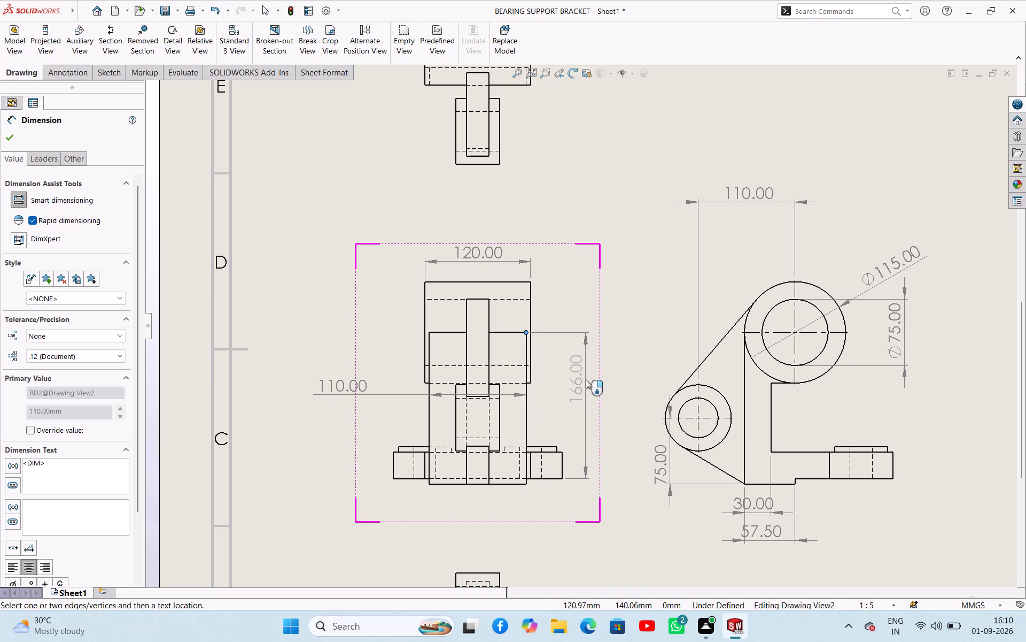
{"action": "left_click", "coordinate": [586, 379]}
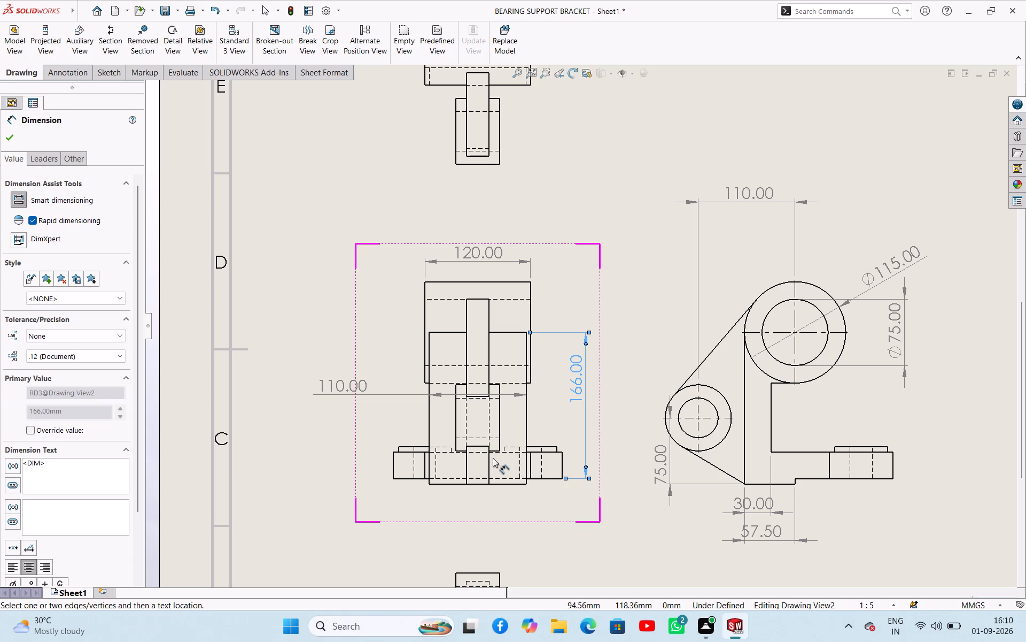
Dimension the thickness of the raised circular pad on the base flange in the front view.
{"action": "scroll", "coordinate": [493, 458], "scroll_direction": "up", "scroll_amount": 1}
{"action": "scroll", "coordinate": [449, 421], "scroll_direction": "down", "scroll_amount": 4}
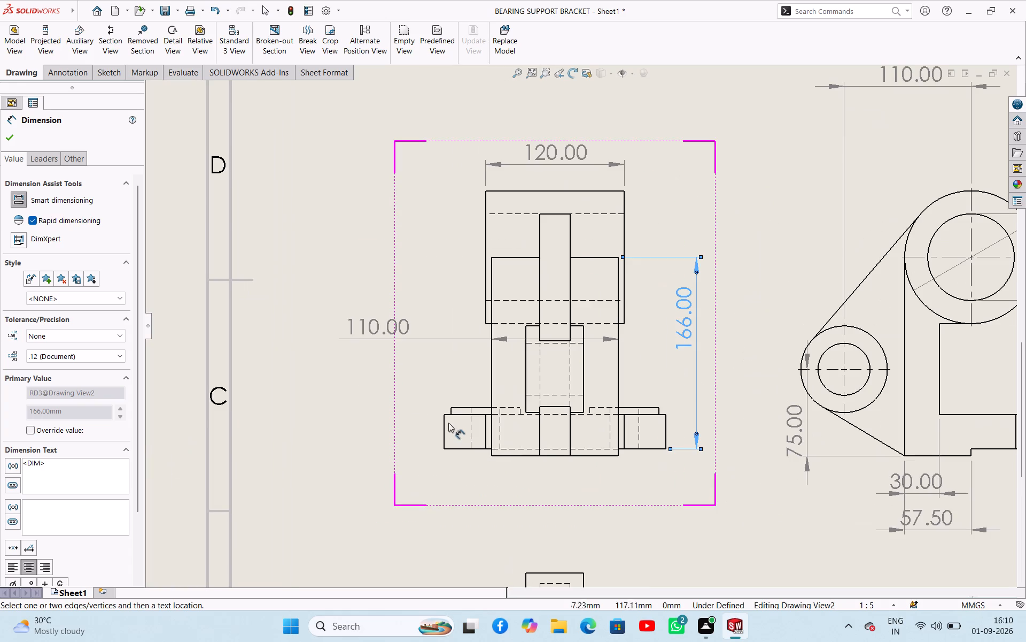
{"action": "left_click", "coordinate": [456, 407]}
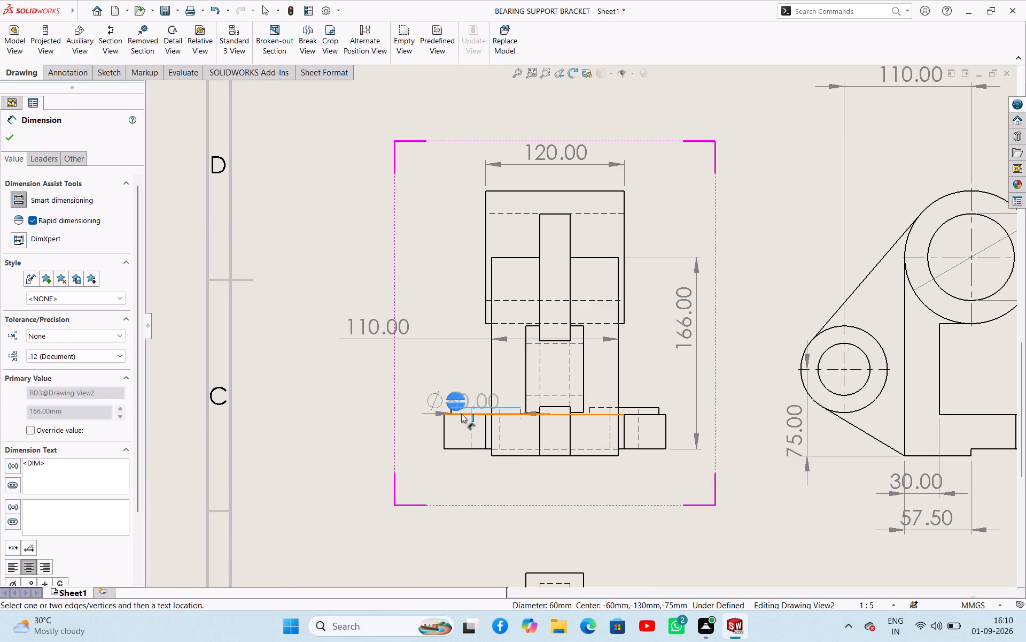
{"action": "left_click", "coordinate": [461, 414]}
{"action": "left_click", "coordinate": [426, 396]}
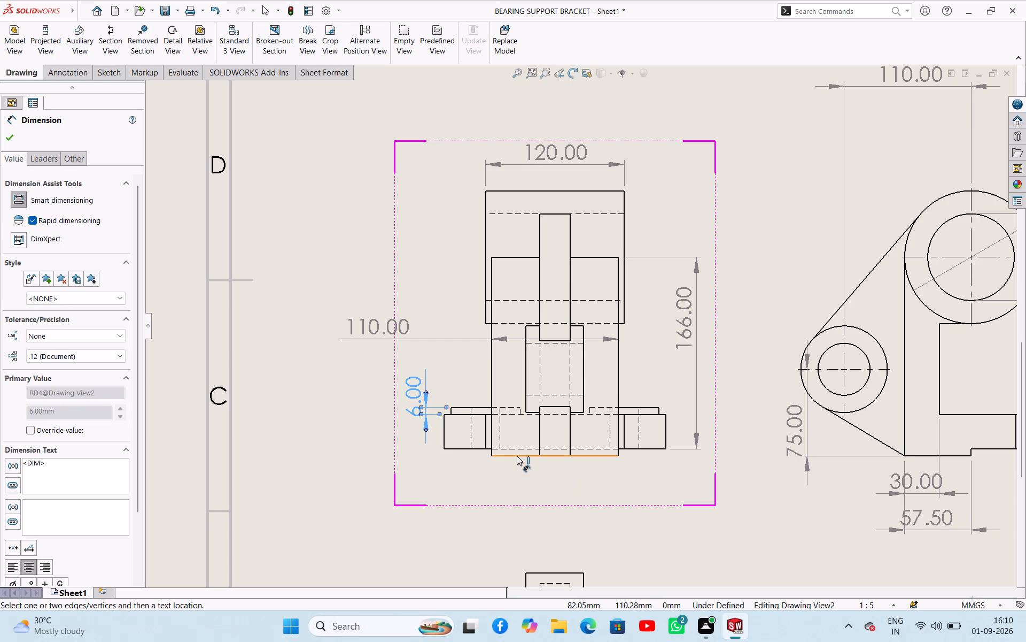
In the front view, dimension the heights to the raised pad's top from the bracket's bottom edge and from the flange underside.
{"action": "left_click", "coordinate": [517, 456]}
{"action": "left_click", "coordinate": [473, 408]}
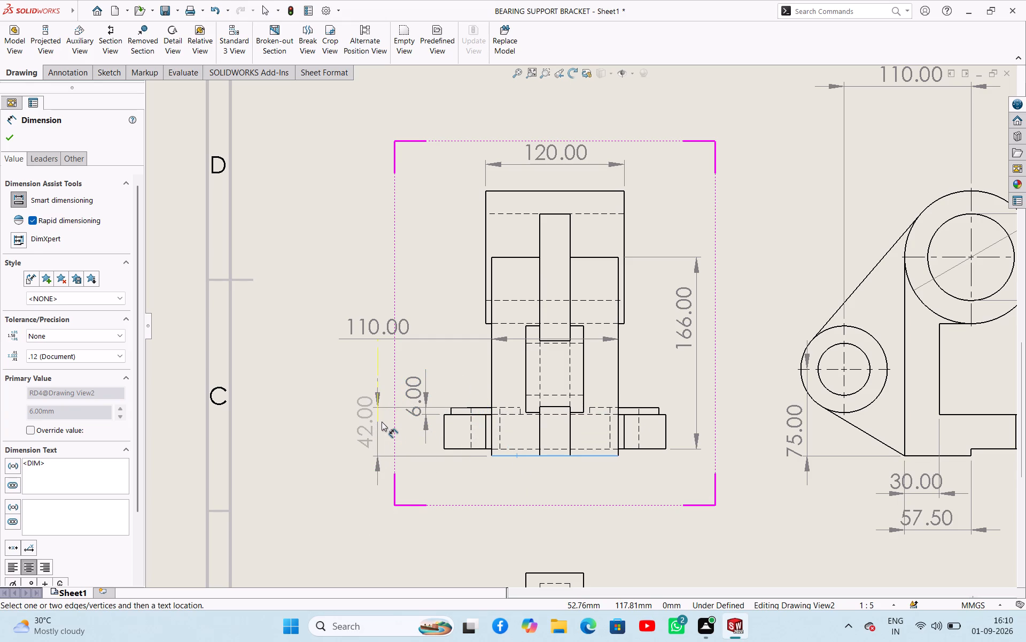
{"action": "left_click", "coordinate": [382, 422]}
{"action": "left_click", "coordinate": [453, 449]}
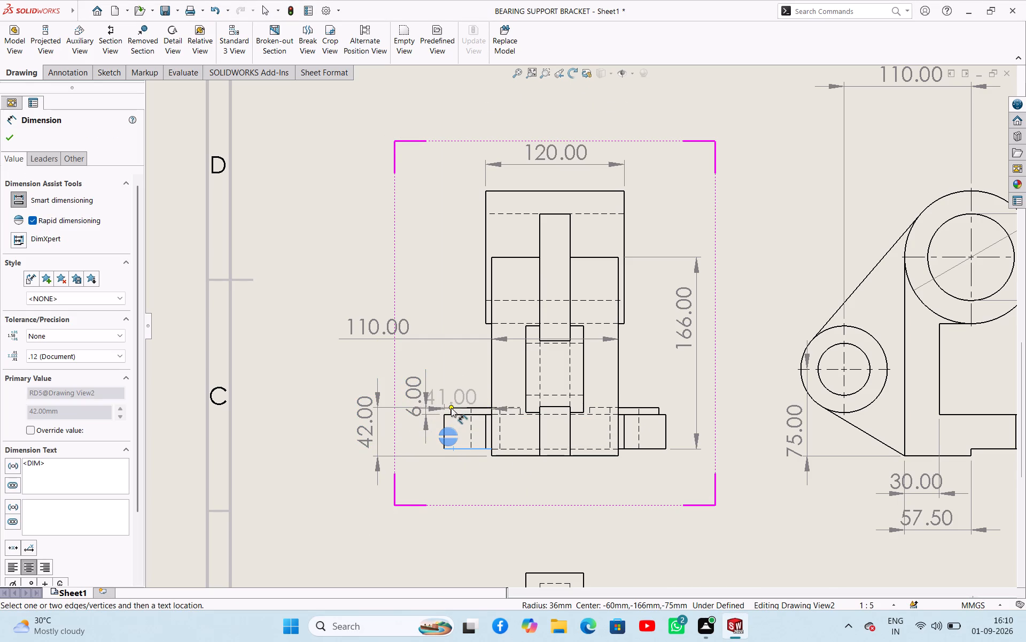
{"action": "left_click", "coordinate": [451, 408]}
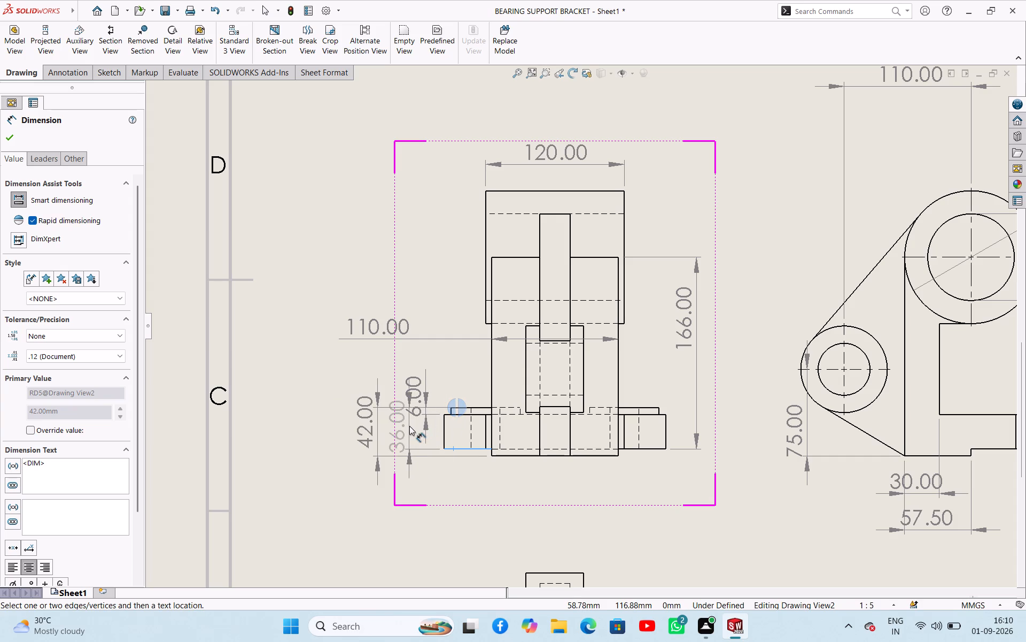
{"action": "left_click", "coordinate": [337, 418]}
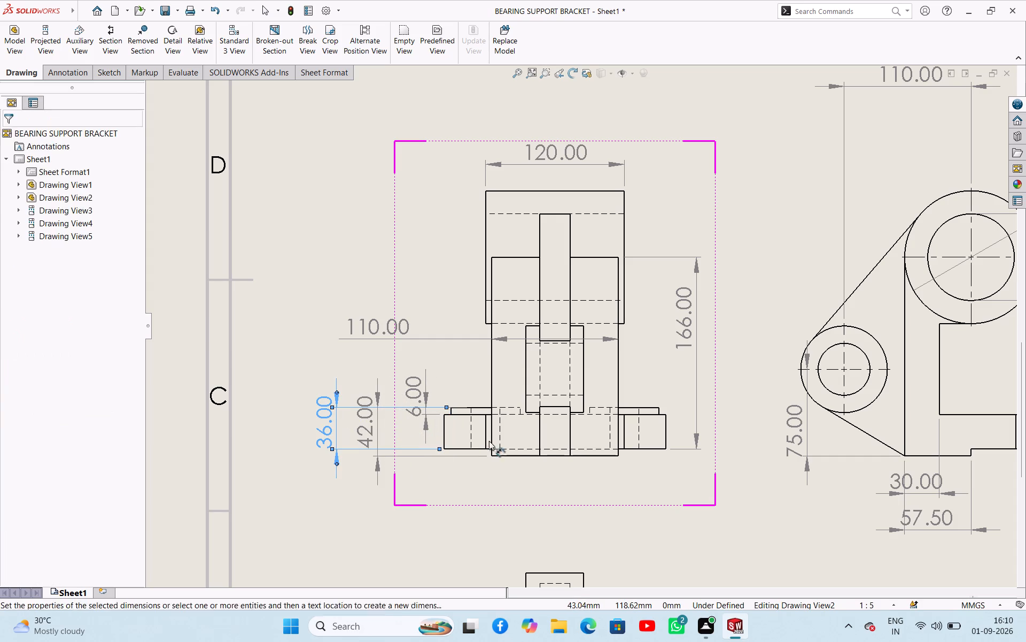
In the bottom view, dimension the small boss's width above it and the rib's thickness beside it.
{"action": "scroll", "coordinate": [508, 458], "scroll_direction": "up", "scroll_amount": 3}
{"action": "scroll", "coordinate": [604, 475], "scroll_direction": "up", "scroll_amount": 3}
{"action": "scroll", "coordinate": [582, 439], "scroll_direction": "down", "scroll_amount": 9}
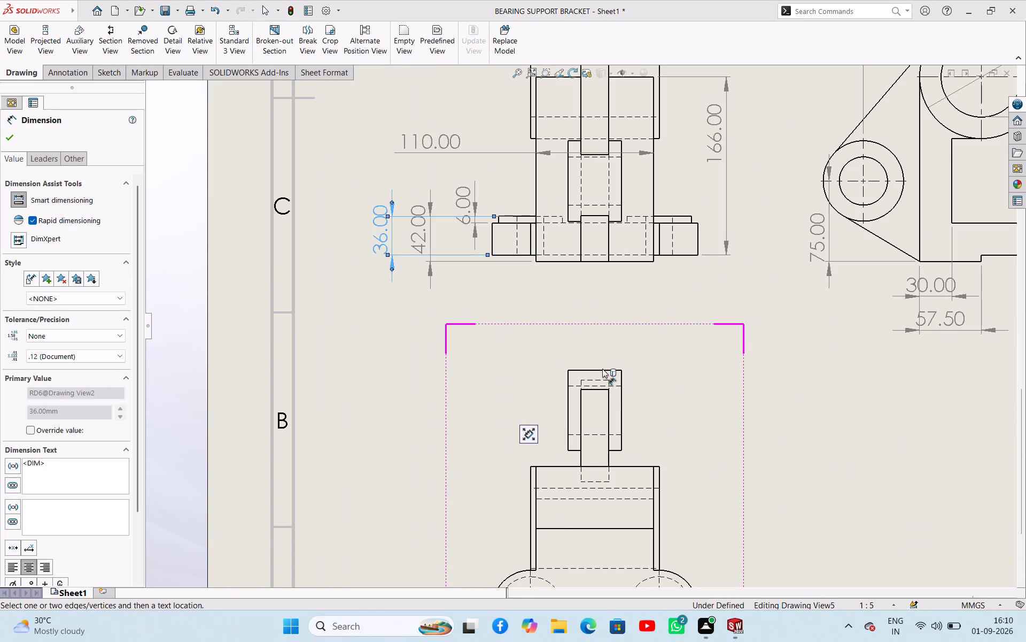
{"action": "left_click", "coordinate": [602, 369]}
{"action": "left_click", "coordinate": [592, 345]}
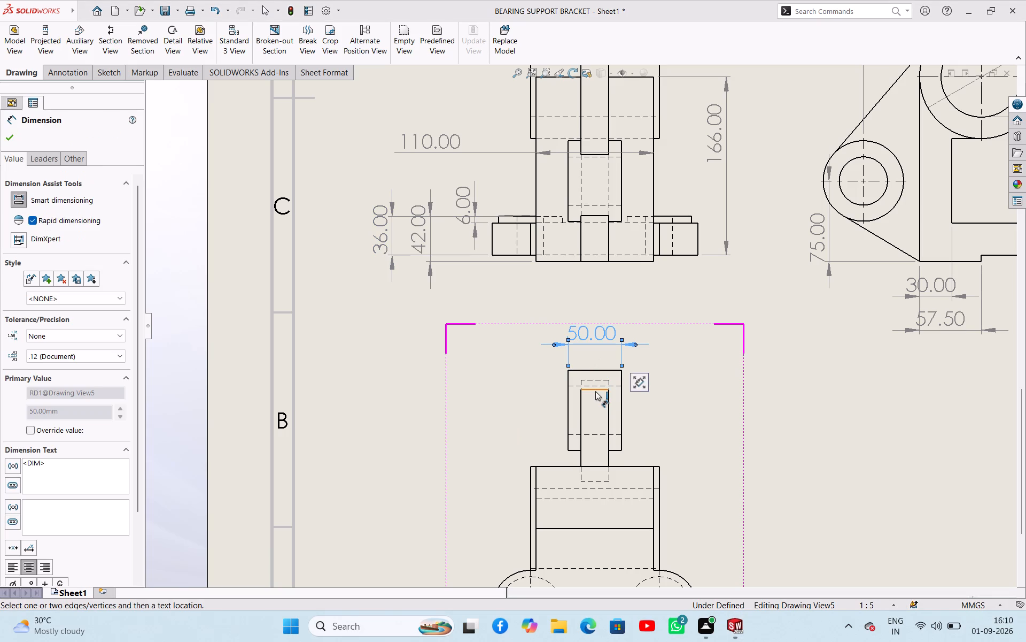
{"action": "left_click", "coordinate": [595, 391]}
{"action": "left_click", "coordinate": [530, 388]}
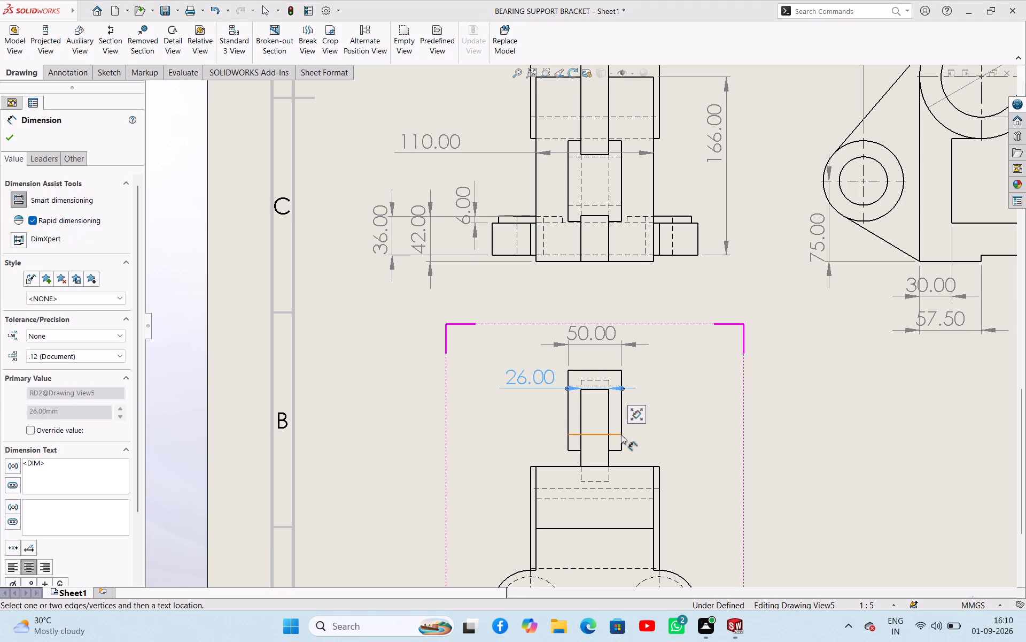
In the bottom view, dimension the hidden pad circle's diameter and the base flange's rounded end radius, placing both beside the flange.
{"action": "scroll", "coordinate": [623, 430], "scroll_direction": "up", "scroll_amount": 4}
{"action": "scroll", "coordinate": [624, 433], "scroll_direction": "down", "scroll_amount": 9}
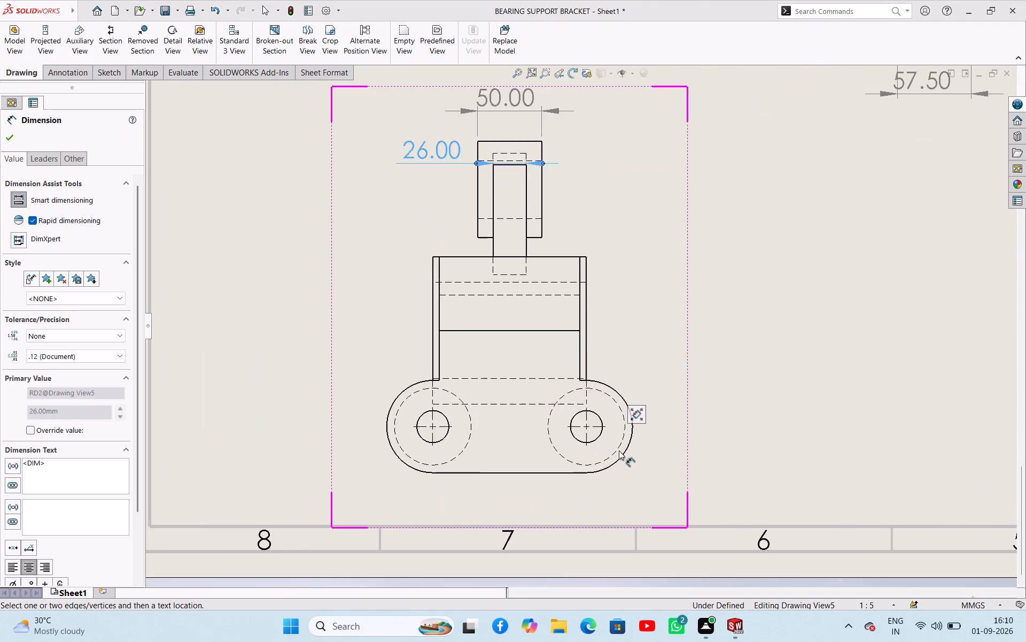
{"action": "scroll", "coordinate": [619, 450], "scroll_direction": "down", "scroll_amount": 1}
{"action": "left_click", "coordinate": [618, 430]}
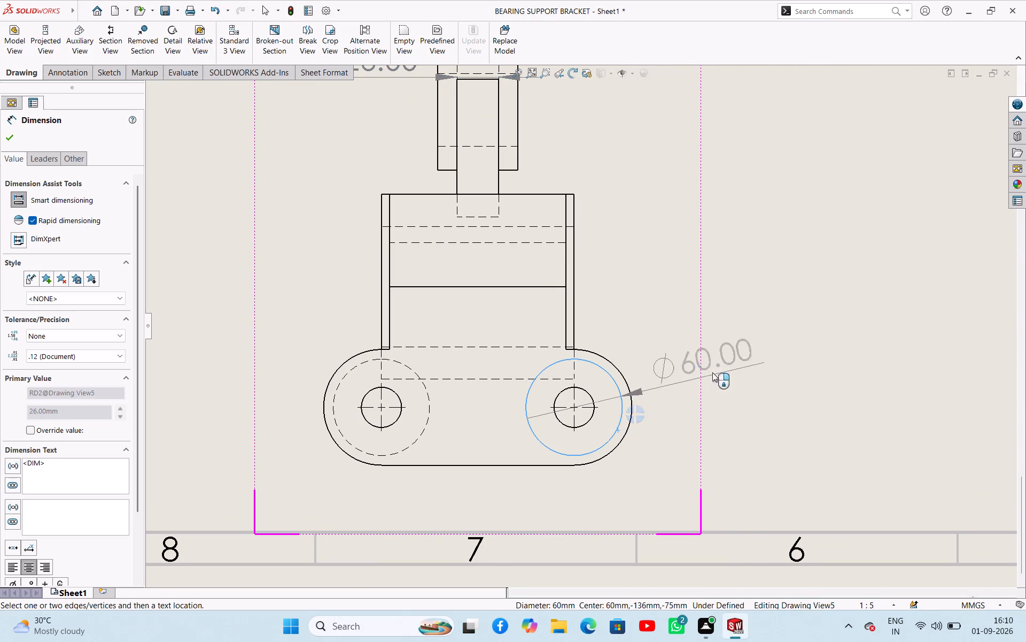
{"action": "left_click", "coordinate": [750, 339]}
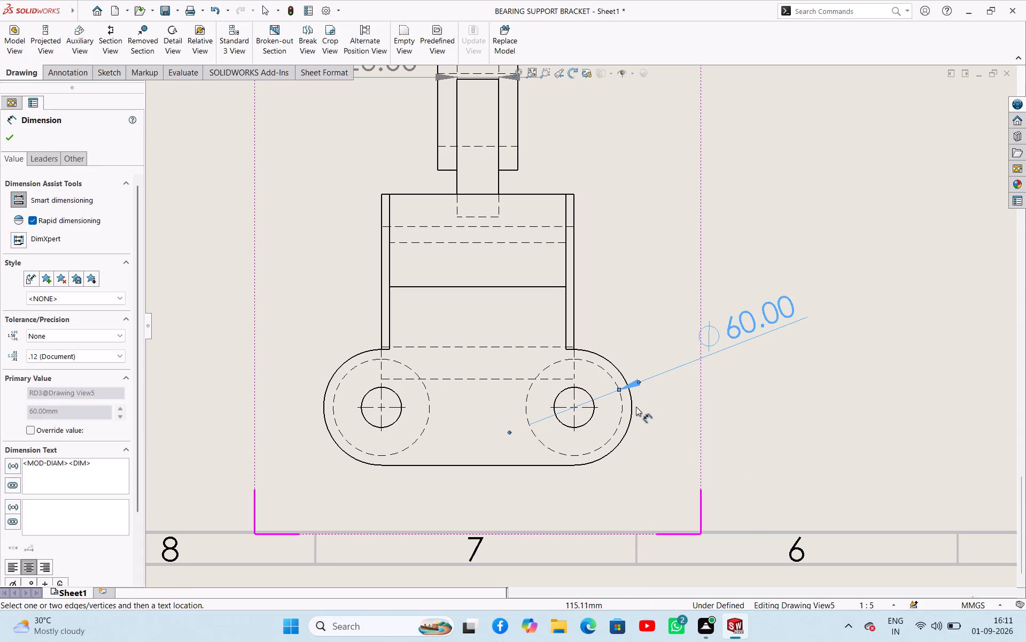
{"action": "left_click_drag", "start_coordinate": [631, 413], "coordinate": [636, 414]}
{"action": "left_click", "coordinate": [771, 421]}
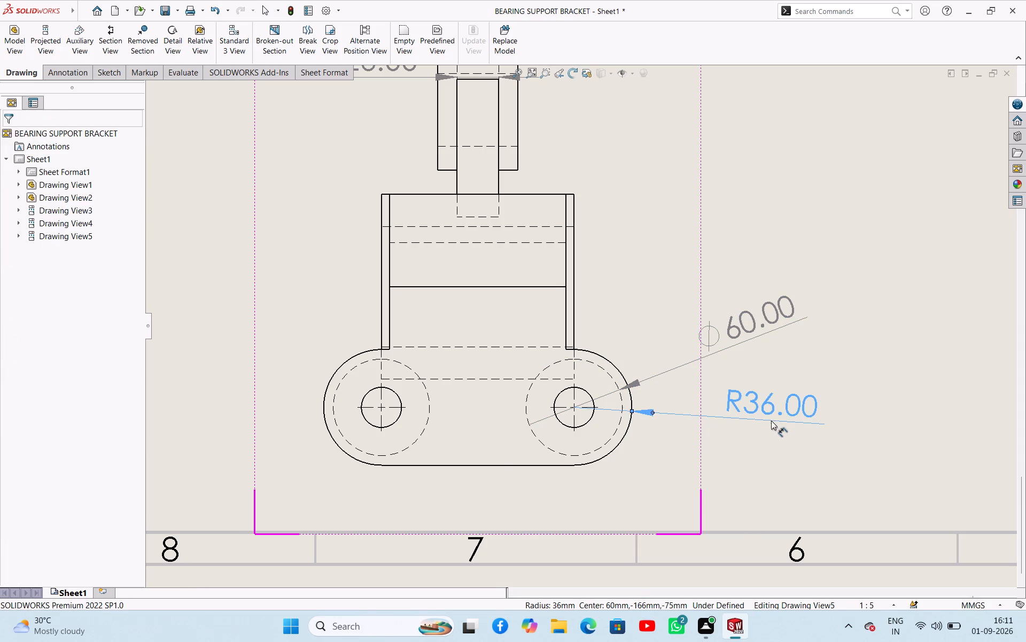
Dimension the base flange's straight edge length below the bottom view.
{"action": "left_click", "coordinate": [485, 465]}
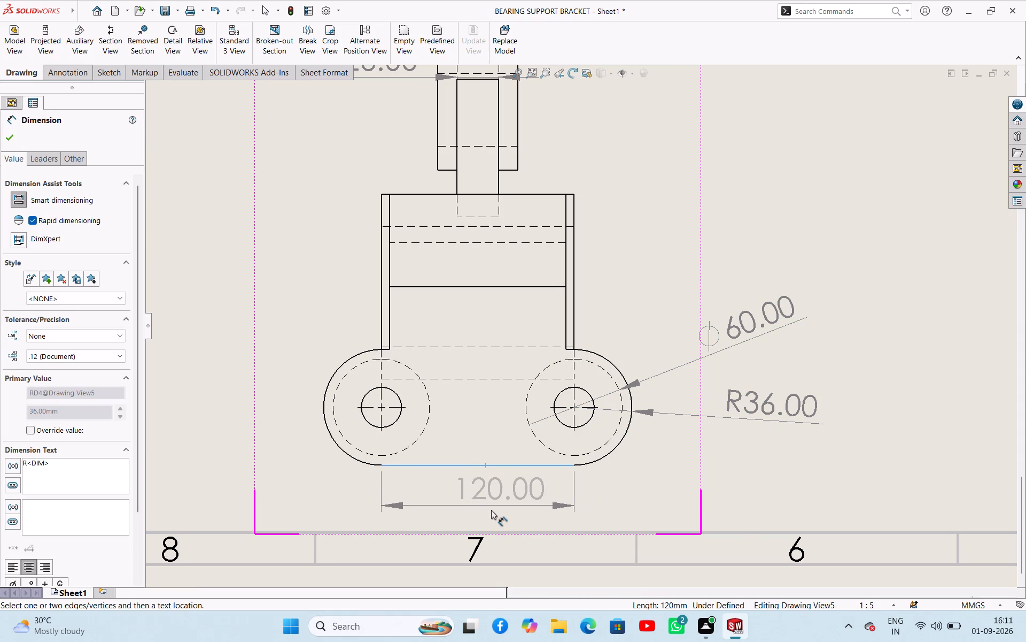
{"action": "left_click", "coordinate": [483, 512]}
Finish dimensioning and move the top view slightly higher on the sheet, farther above the front view.
{"action": "scroll", "coordinate": [677, 449], "scroll_direction": "up", "scroll_amount": 4}
{"action": "scroll", "coordinate": [670, 326], "scroll_direction": "up", "scroll_amount": 2}
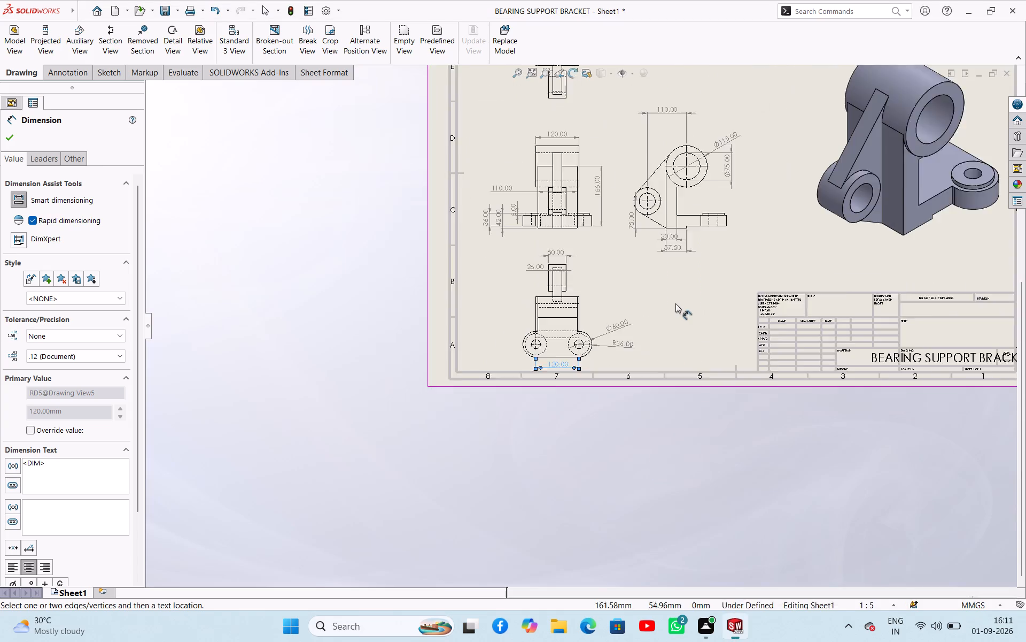
{"action": "scroll", "coordinate": [675, 303], "scroll_direction": "up", "scroll_amount": 4}
{"action": "scroll", "coordinate": [648, 175], "scroll_direction": "down", "scroll_amount": 3}
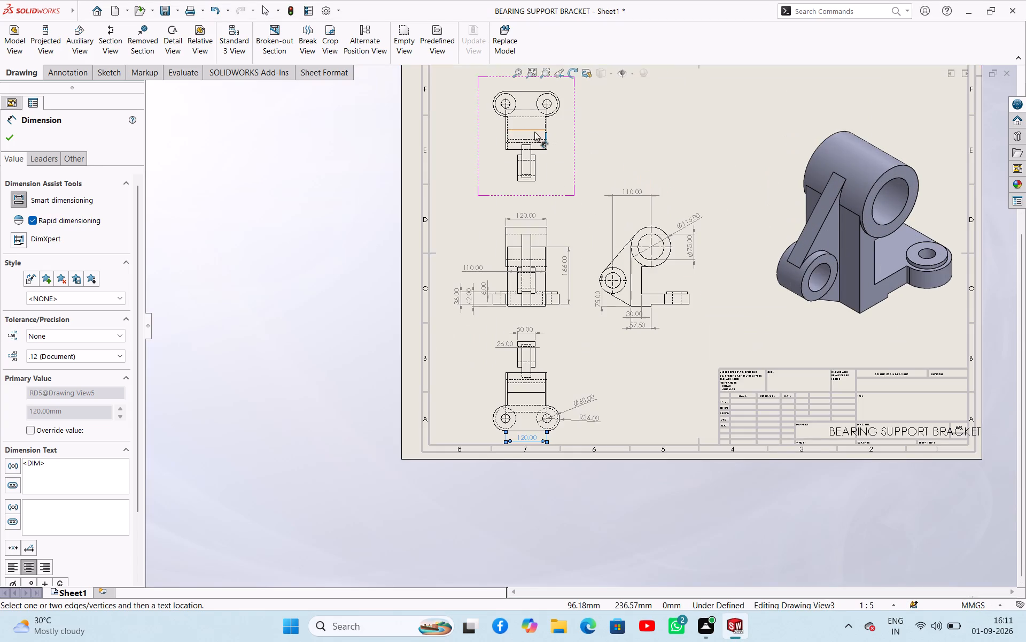
{"action": "scroll", "coordinate": [534, 132], "scroll_direction": "down", "scroll_amount": 11}
{"action": "scroll", "coordinate": [540, 160], "scroll_direction": "up", "scroll_amount": 6}
{"action": "scroll", "coordinate": [526, 206], "scroll_direction": "up", "scroll_amount": 3}
{"action": "right_click", "coordinate": [479, 265]}
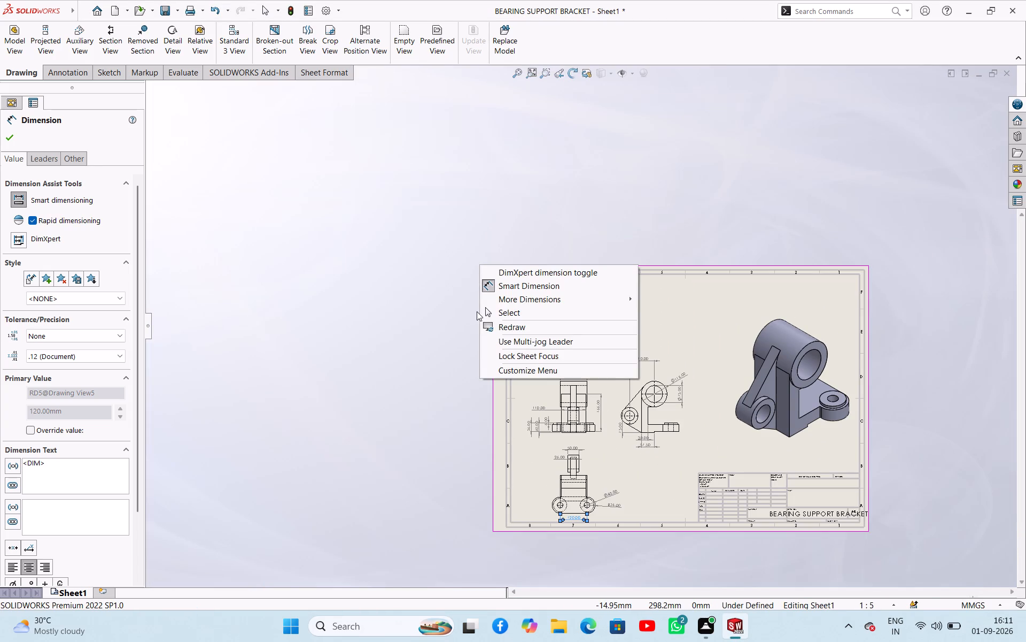
{"action": "left_click", "coordinate": [494, 316]}
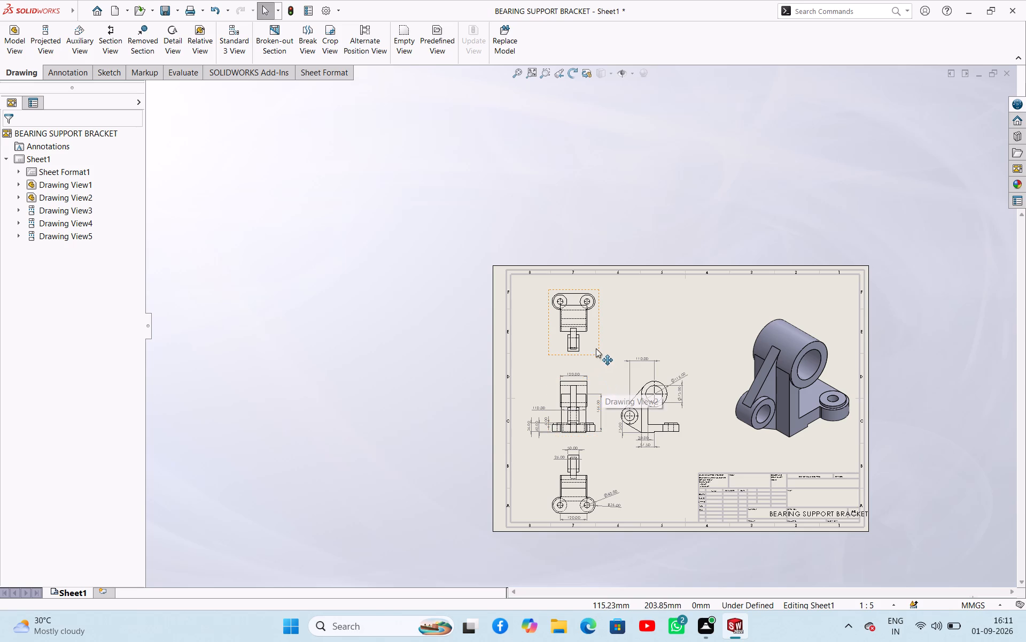
{"action": "left_click_drag", "start_coordinate": [598, 349], "coordinate": [596, 341]}
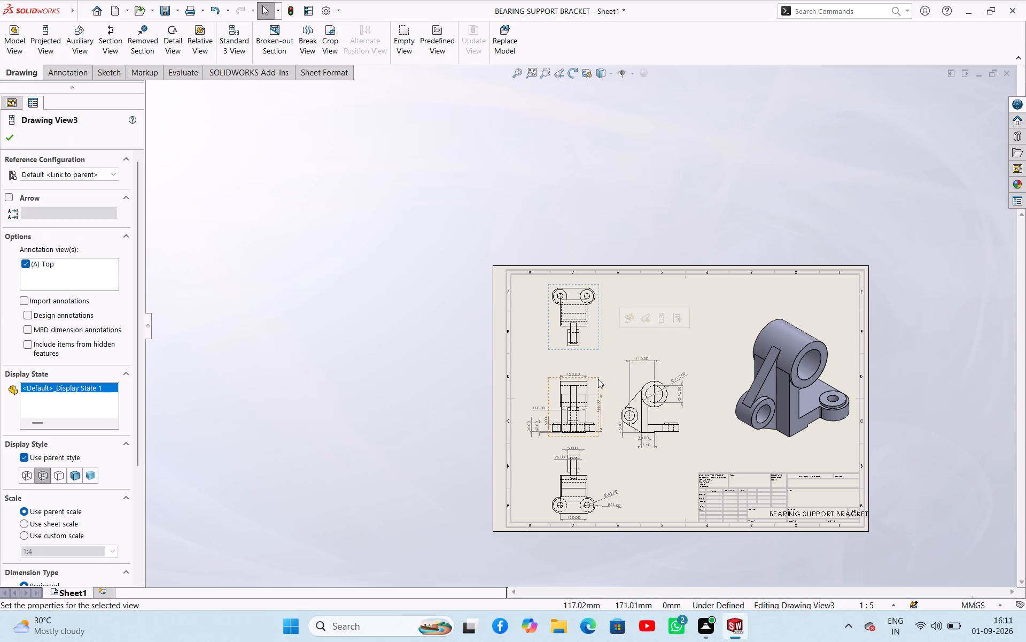
{"action": "left_click", "coordinate": [450, 331]}
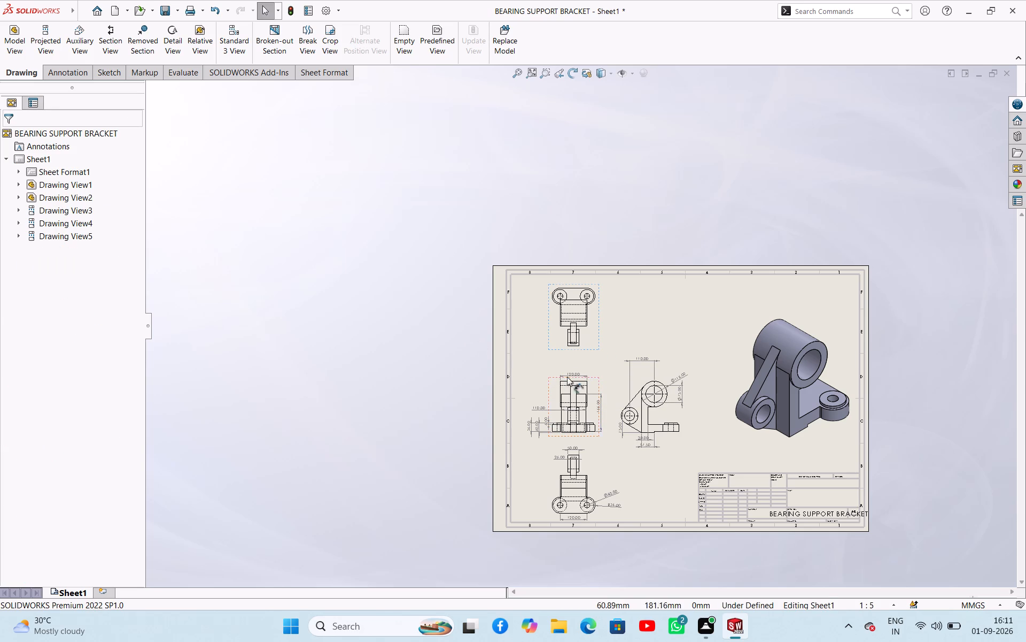
Move the front view slightly up and left, and raise the bottom view closer beneath it, clear of the sheet border.
{"action": "left_click_drag", "start_coordinate": [598, 379], "coordinate": [595, 366]}
{"action": "left_click_drag", "start_coordinate": [590, 455], "coordinate": [592, 455]}
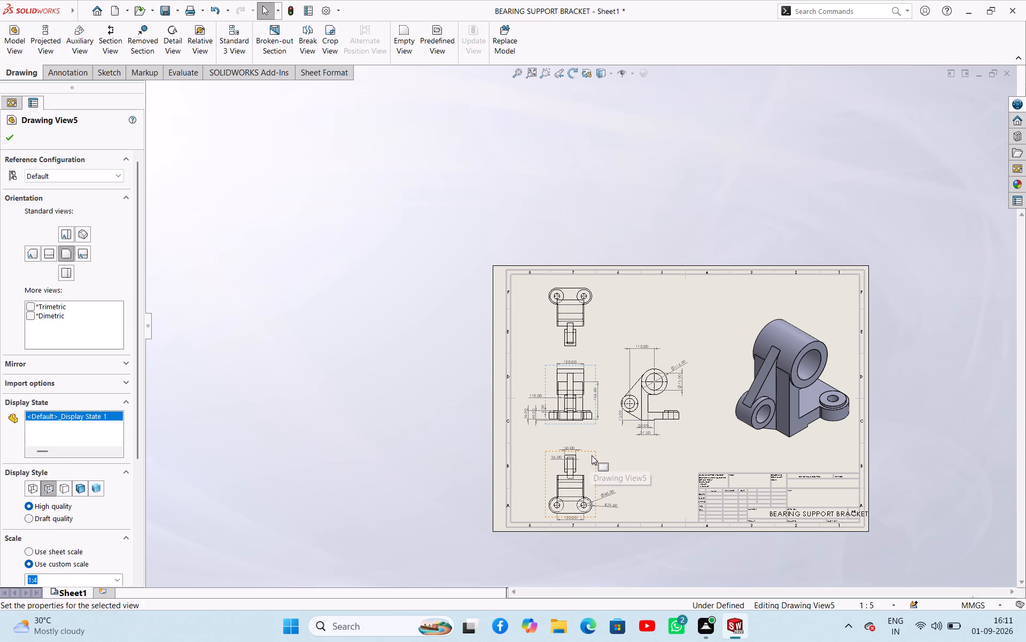
{"action": "left_click_drag", "start_coordinate": [592, 455], "coordinate": [594, 449]}
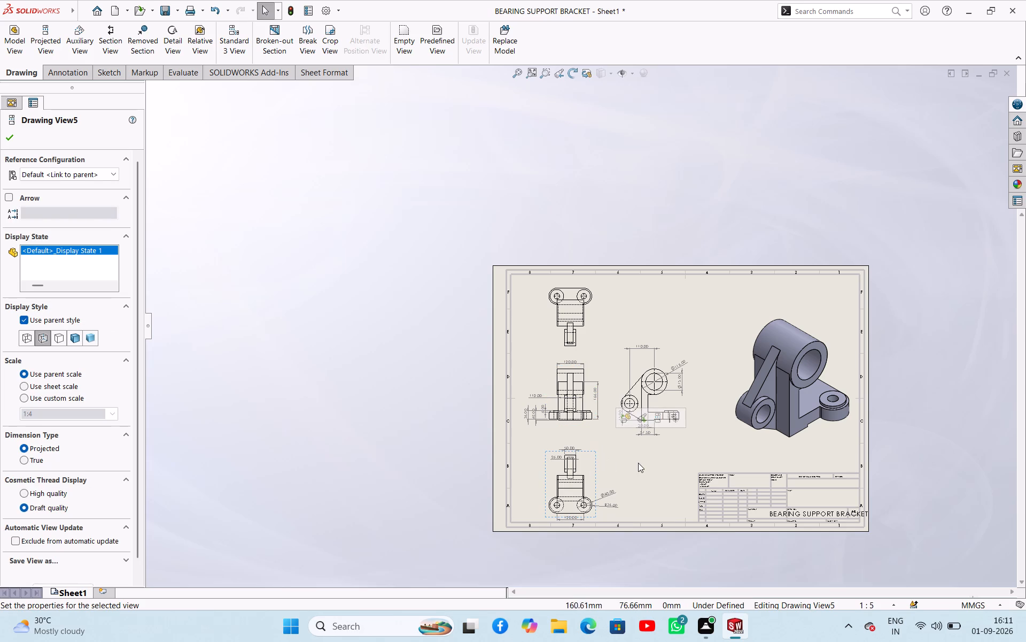
{"action": "left_click", "coordinate": [641, 464]}
{"action": "left_click_drag", "start_coordinate": [596, 458], "coordinate": [600, 453]}
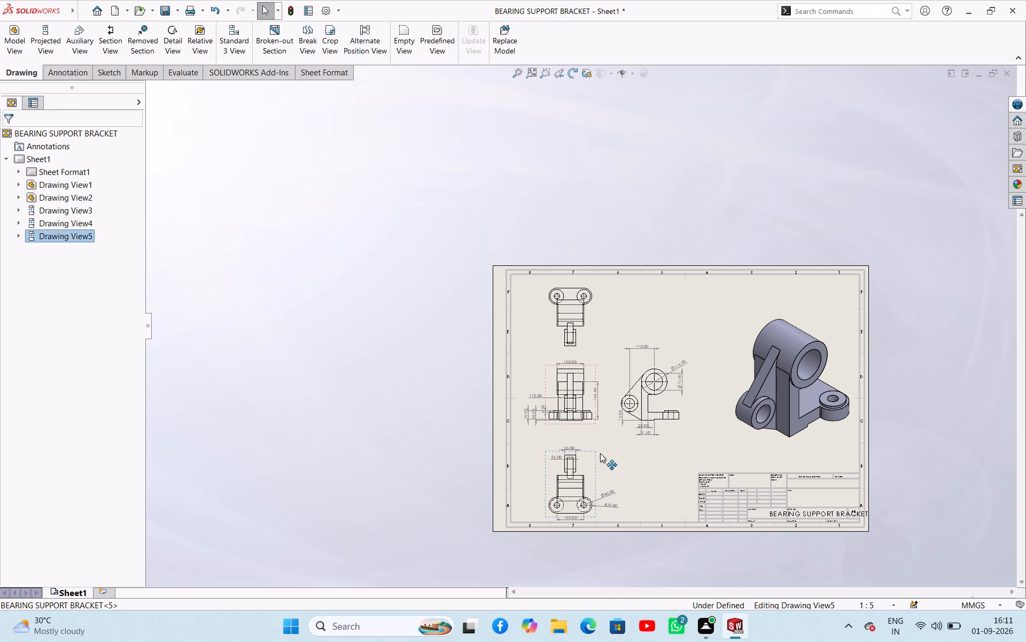
{"action": "left_click_drag", "start_coordinate": [600, 453], "coordinate": [602, 444]}
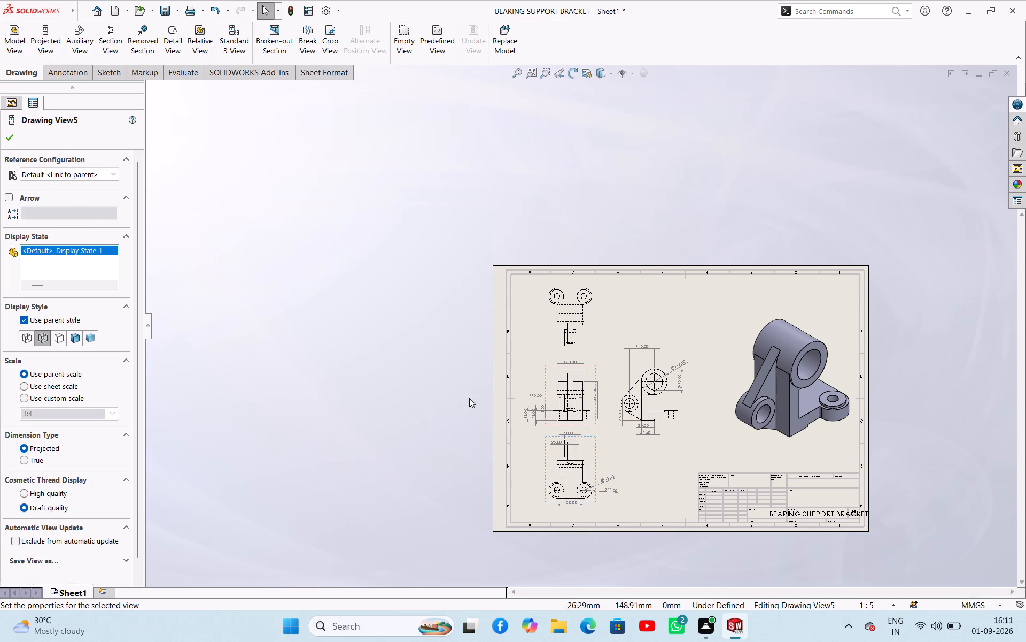
{"action": "left_click", "coordinate": [415, 364]}
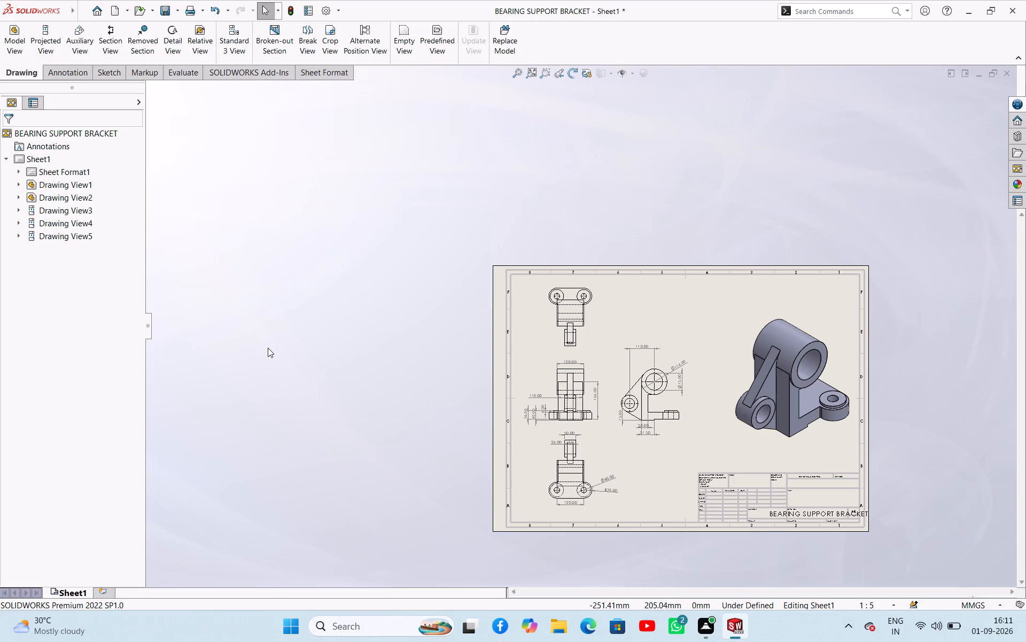
Save the drawing as a PDF named BEARING SUPPORT BRACKET in the 31-08 folder.
{"action": "left_click", "coordinate": [176, 8]}
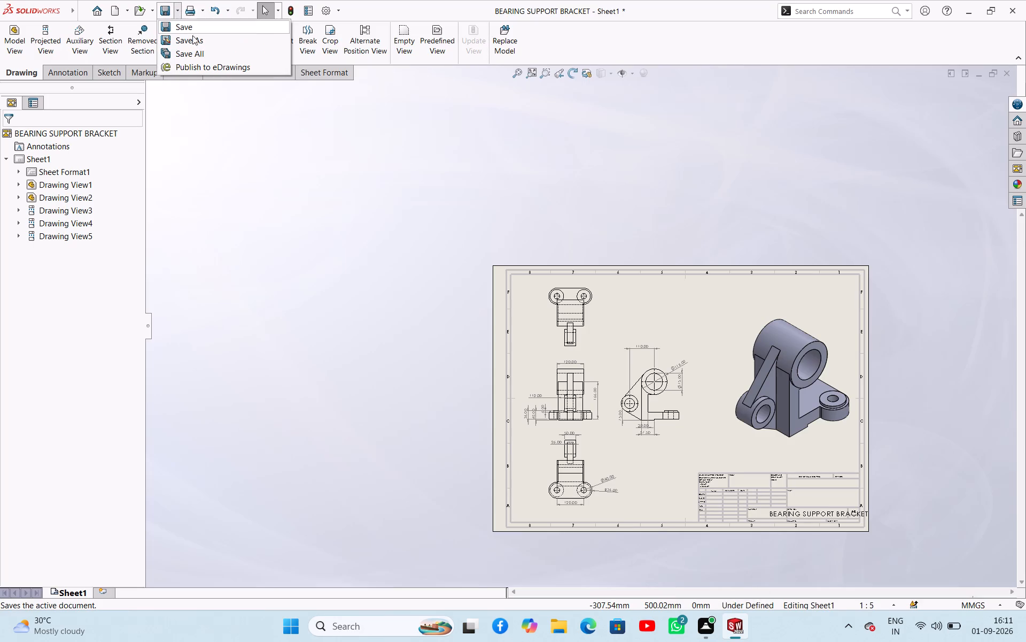
{"action": "left_click", "coordinate": [198, 44]}
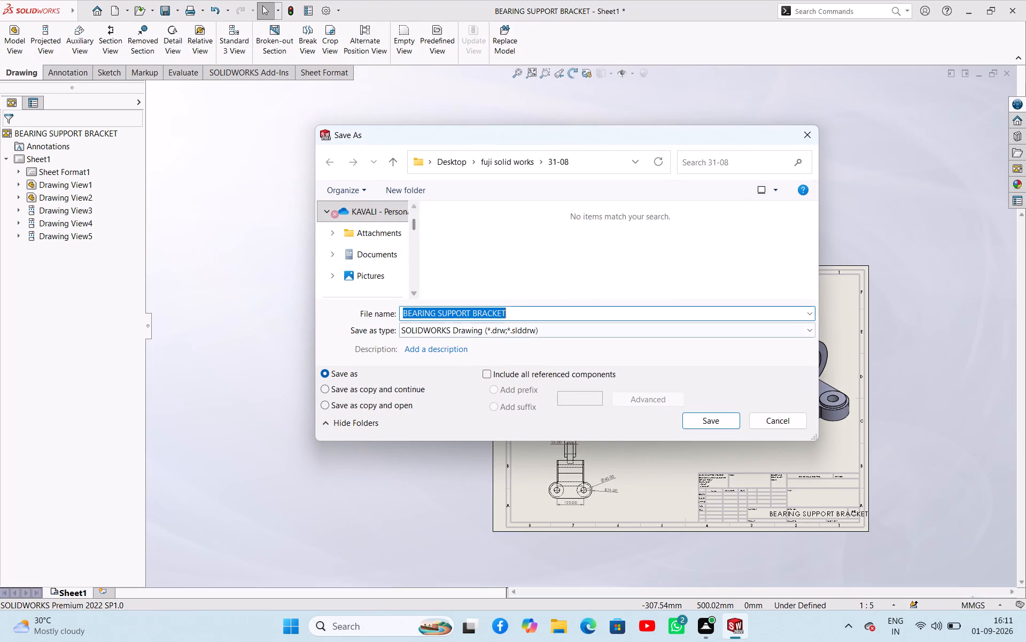
{"action": "left_click", "coordinate": [527, 331]}
{"action": "left_click", "coordinate": [517, 378]}
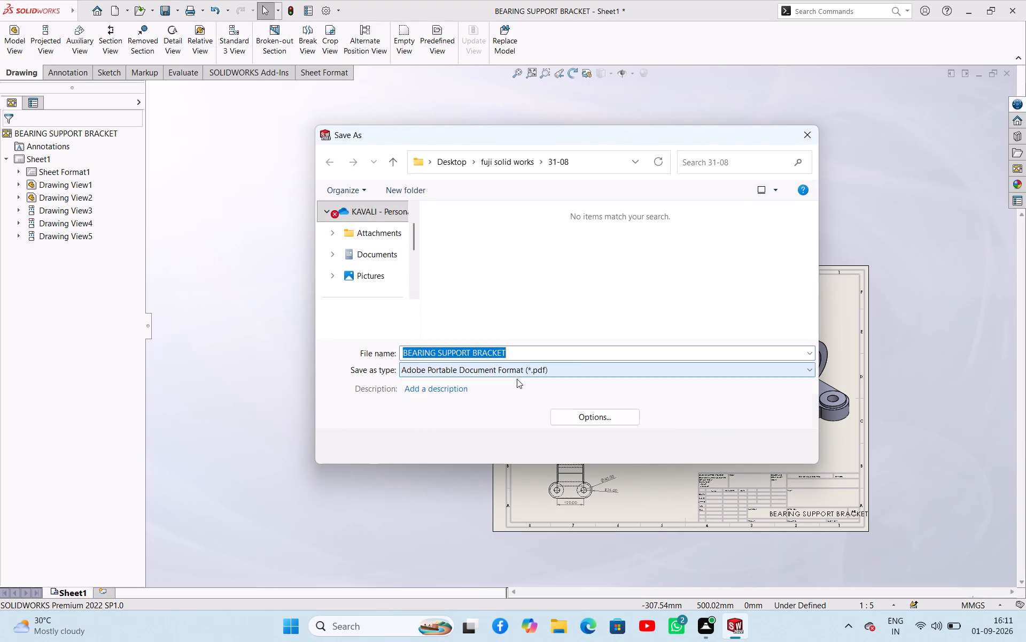
{"action": "left_click", "coordinate": [694, 446]}
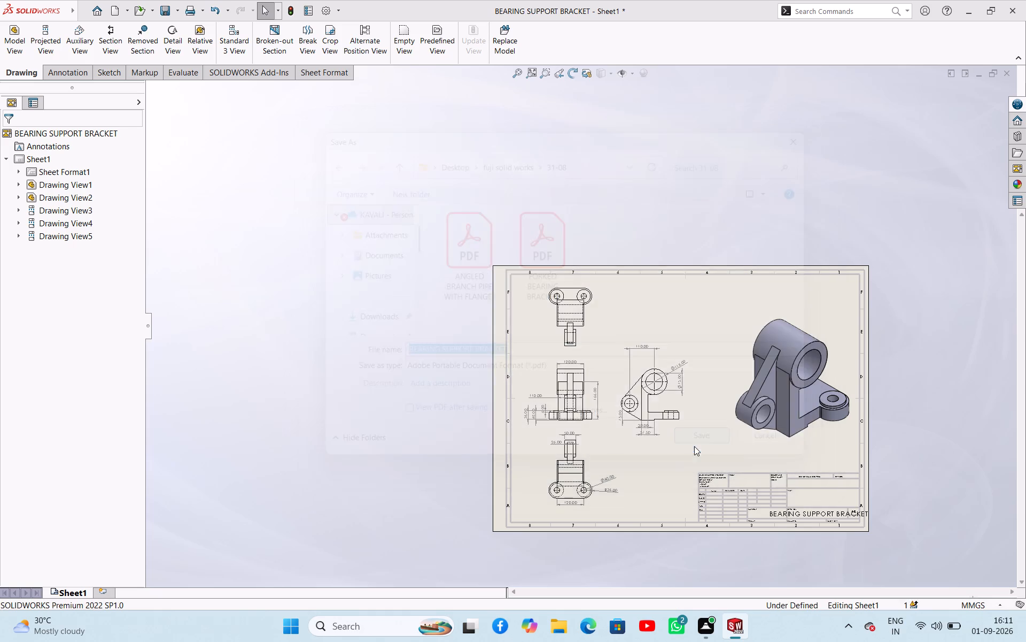